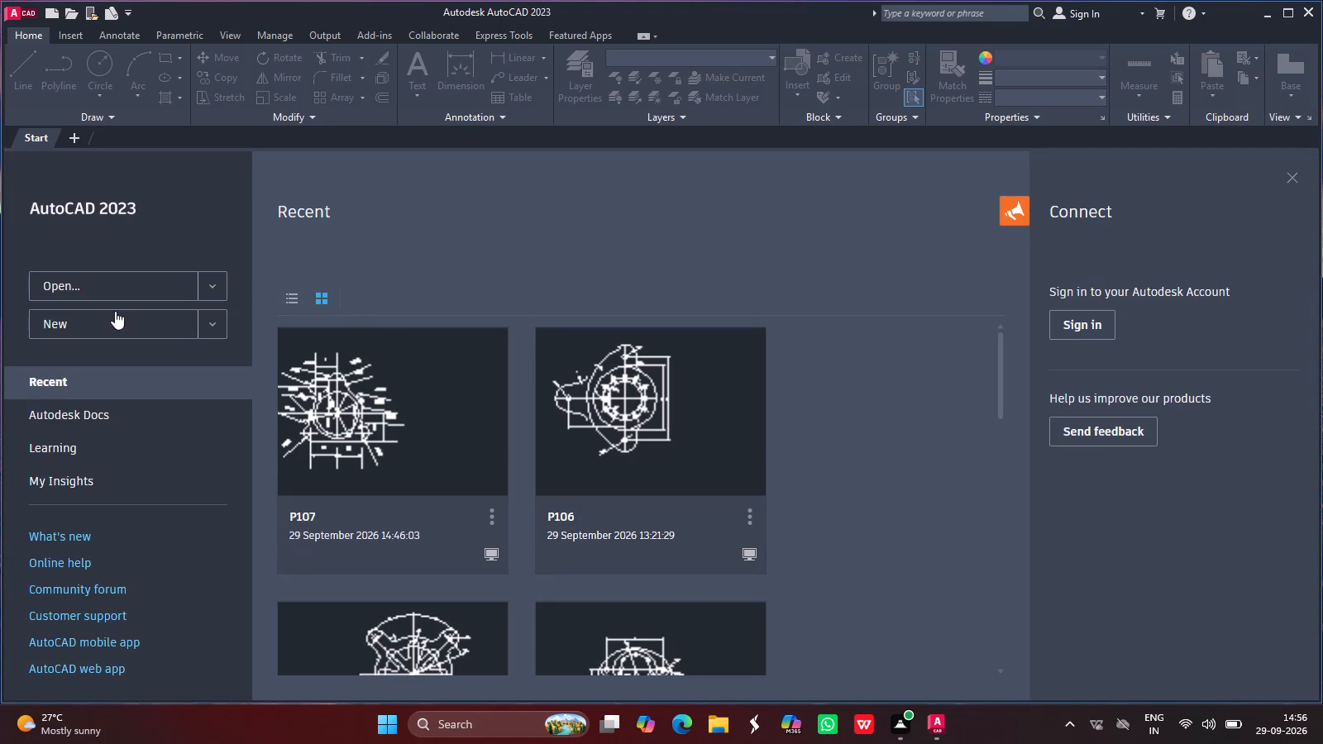
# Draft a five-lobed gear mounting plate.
# Create a new drawing from the default acadiso.dwt template.
pyautogui.click(110, 320)
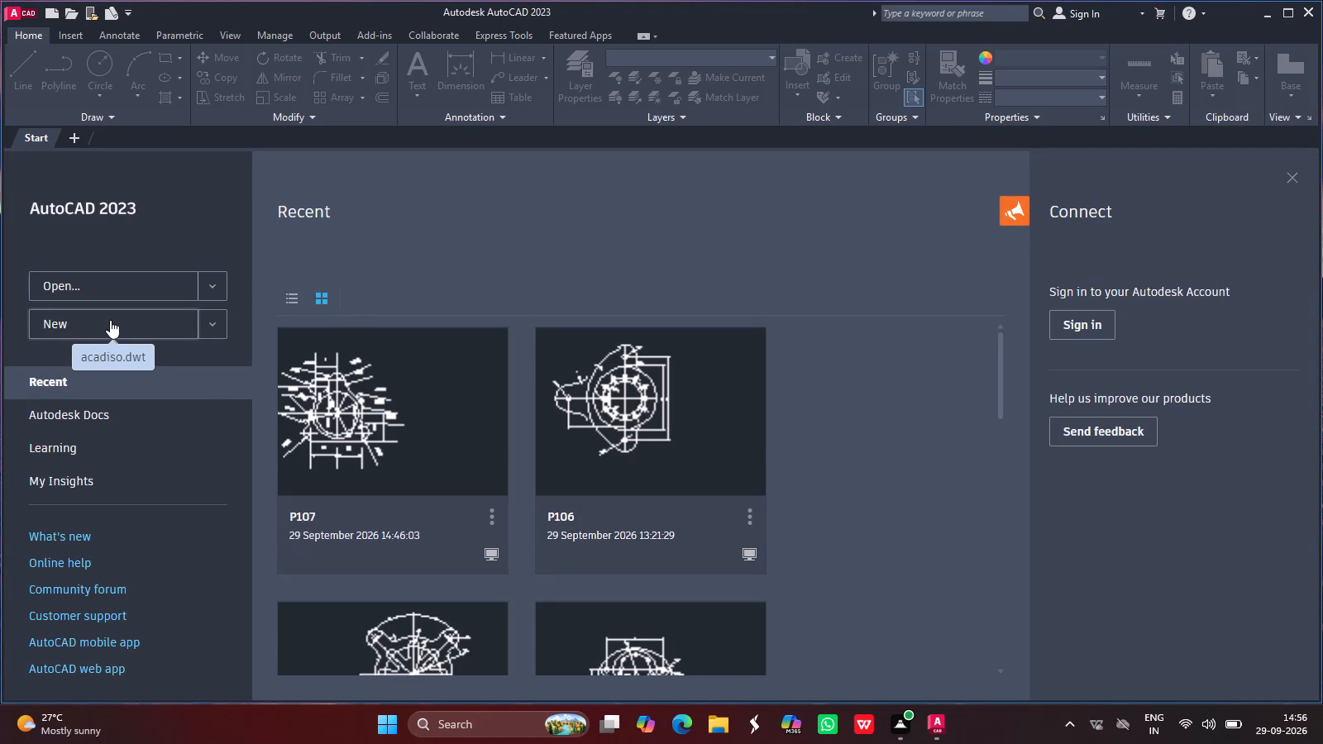
pyautogui.click(91, 327)
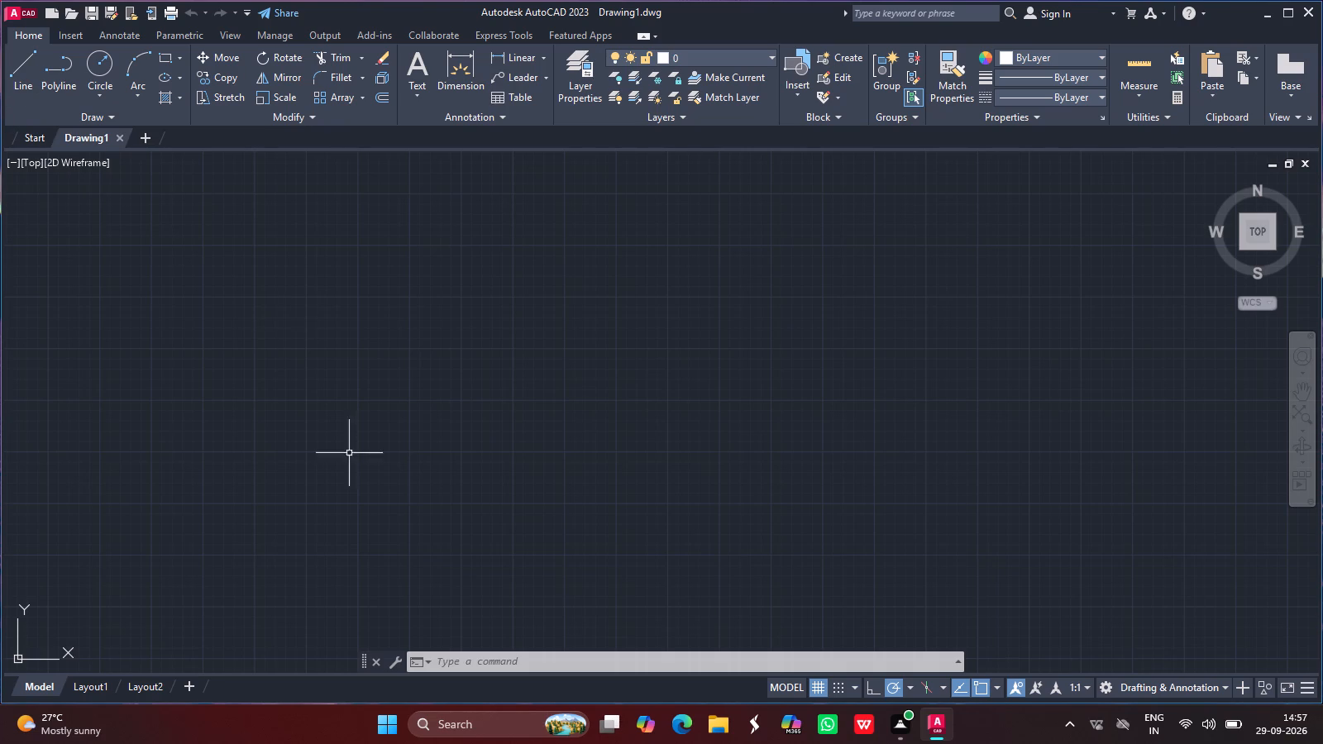
# Turn on command logging with LOGFILEON.
pyautogui.click(533, 663)
pyautogui.write('logd')
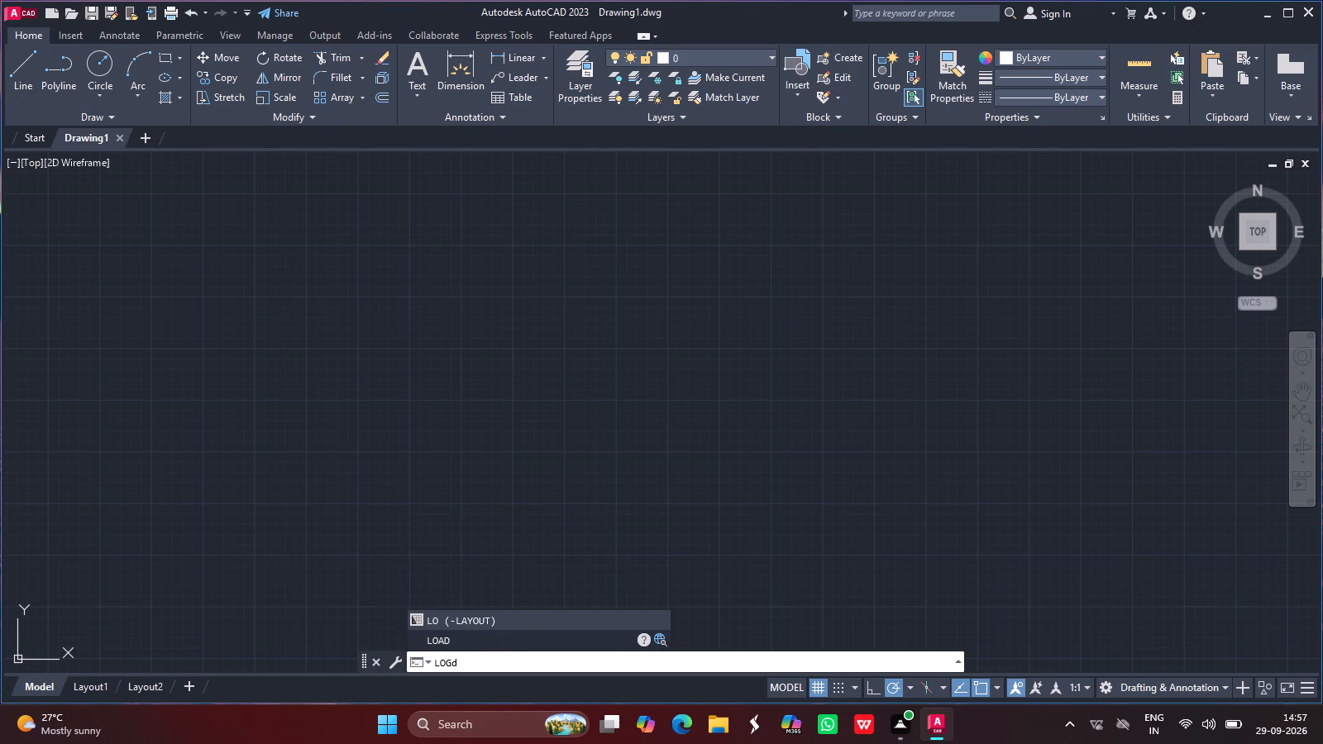
pyautogui.press('BackSpace')
pyautogui.press('f')
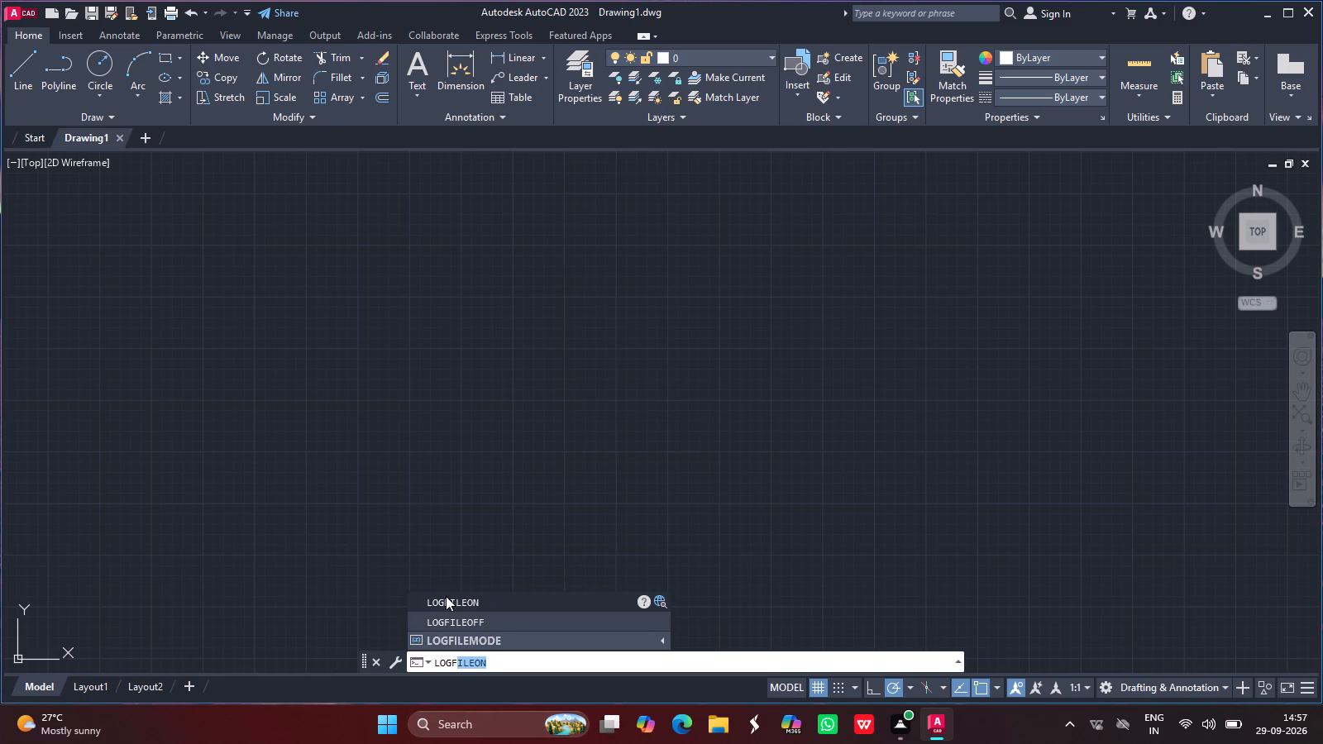
pyautogui.click(446, 596)
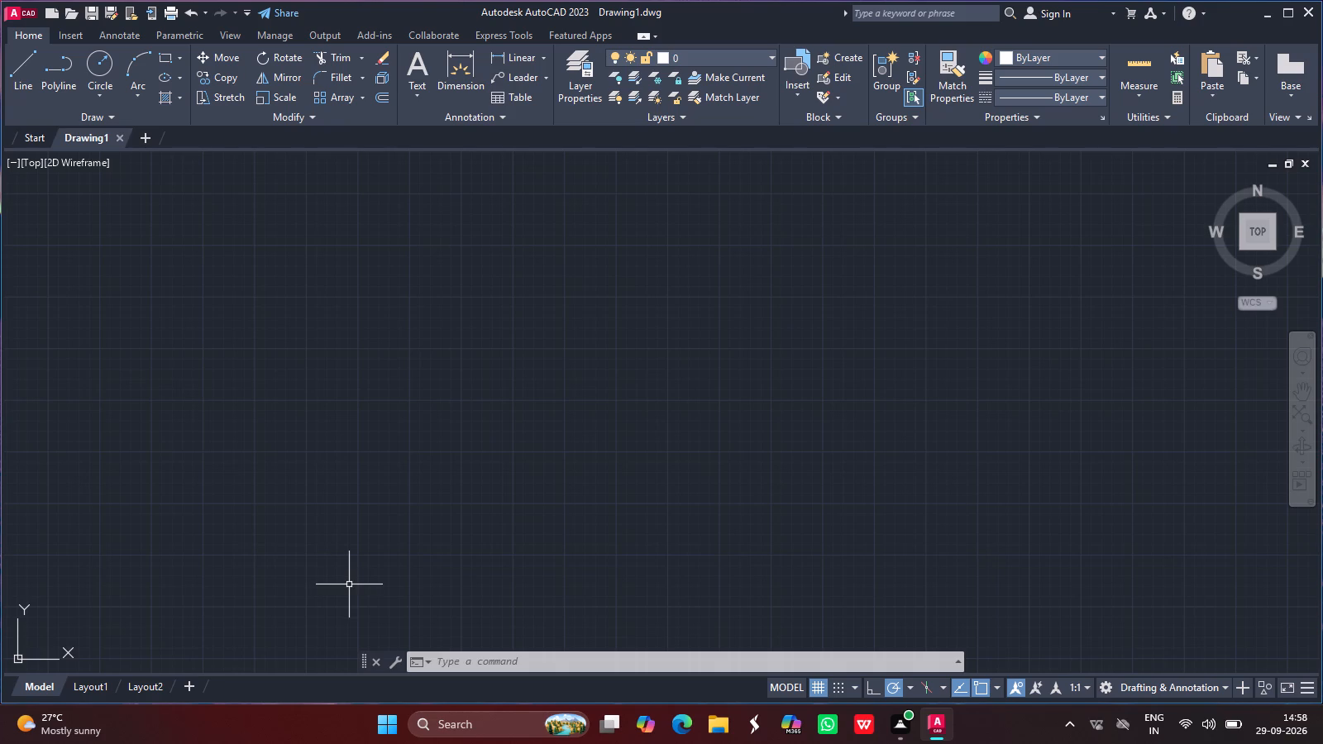
# Draw a circle of diameter 126 near the middle of the empty drawing area.
pyautogui.click(14, 64)
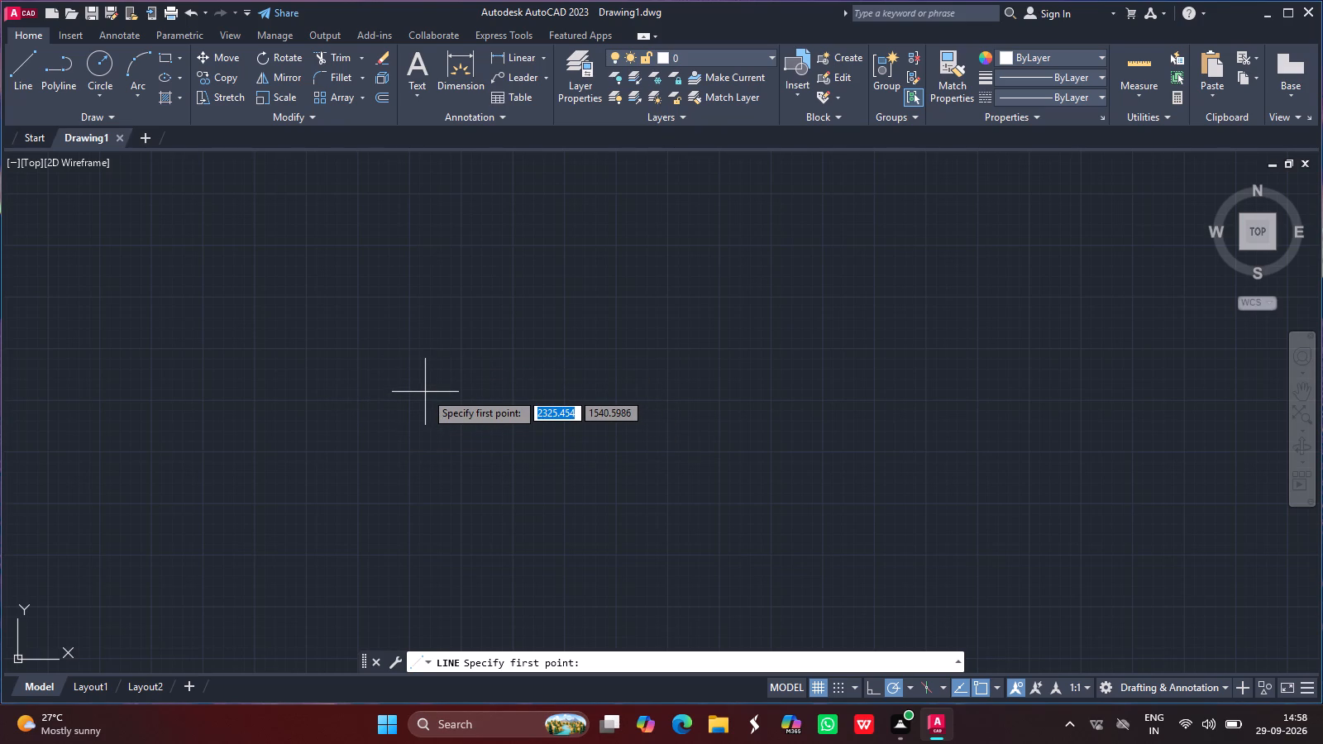
pyautogui.press('Escape')
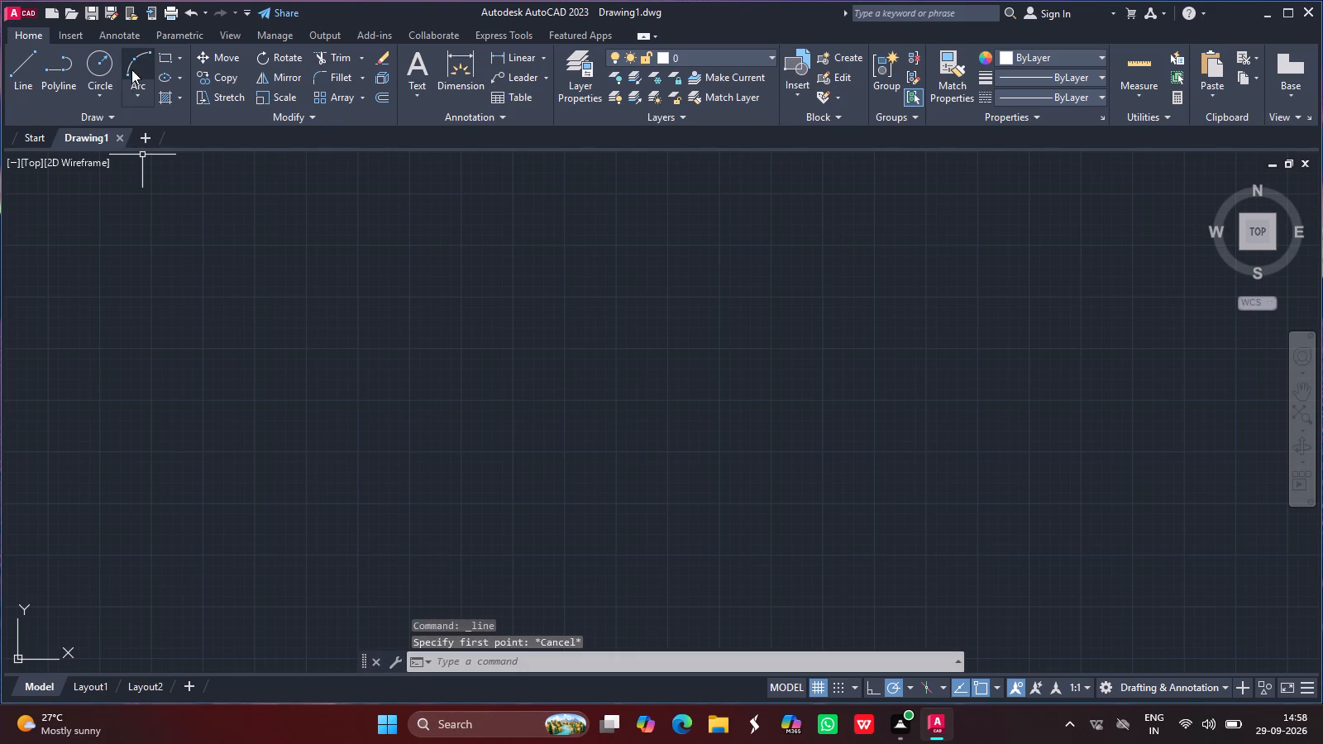
pyautogui.click(98, 87)
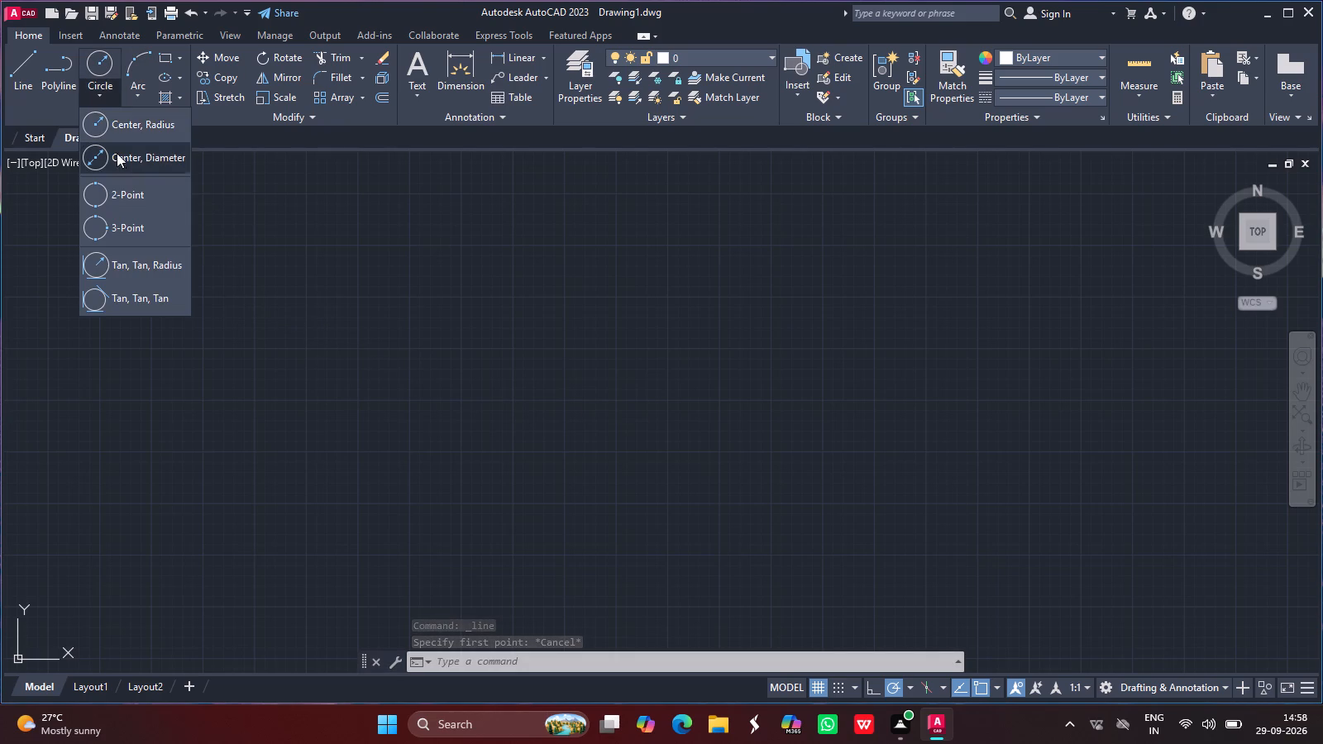
pyautogui.click(117, 159)
pyautogui.moveTo(593, 398); pyautogui.dragTo(524, 355)
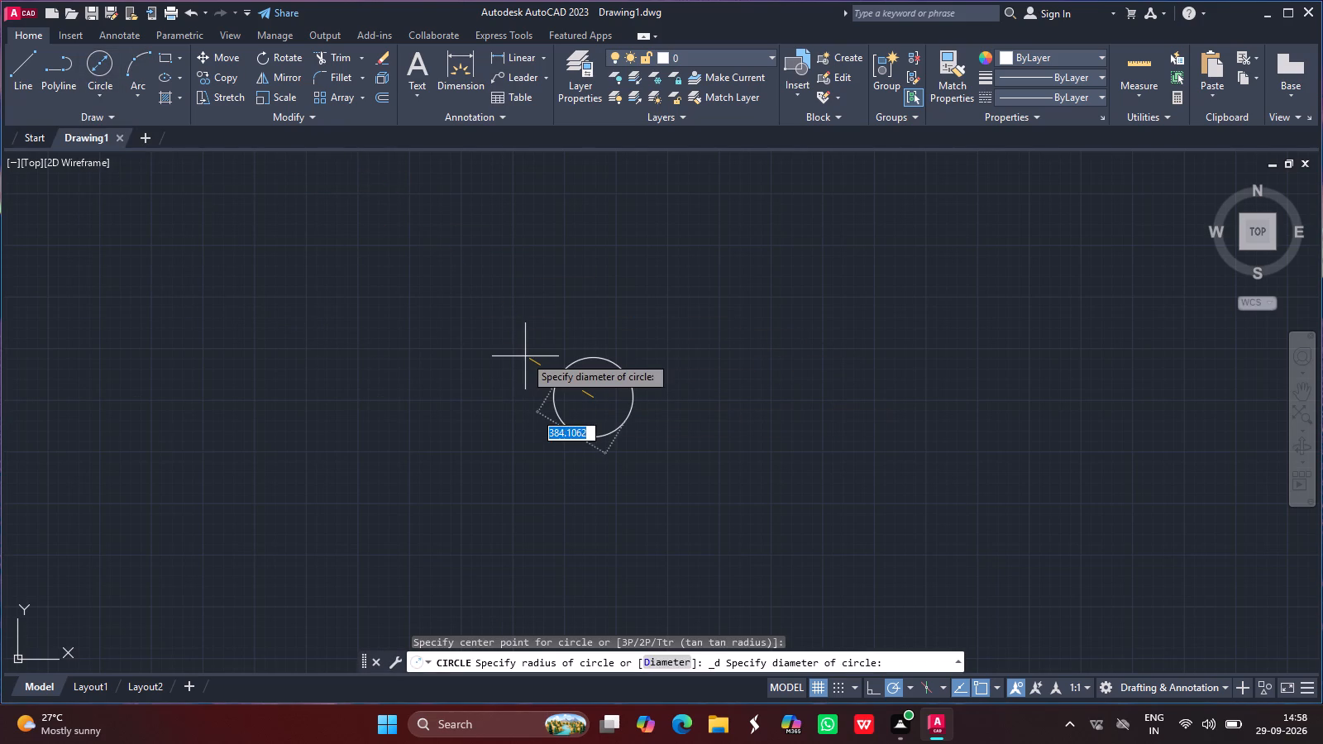
pyautogui.moveTo(524, 355); pyautogui.dragTo(523, 355)
pyautogui.write('12')
pyautogui.press('6')
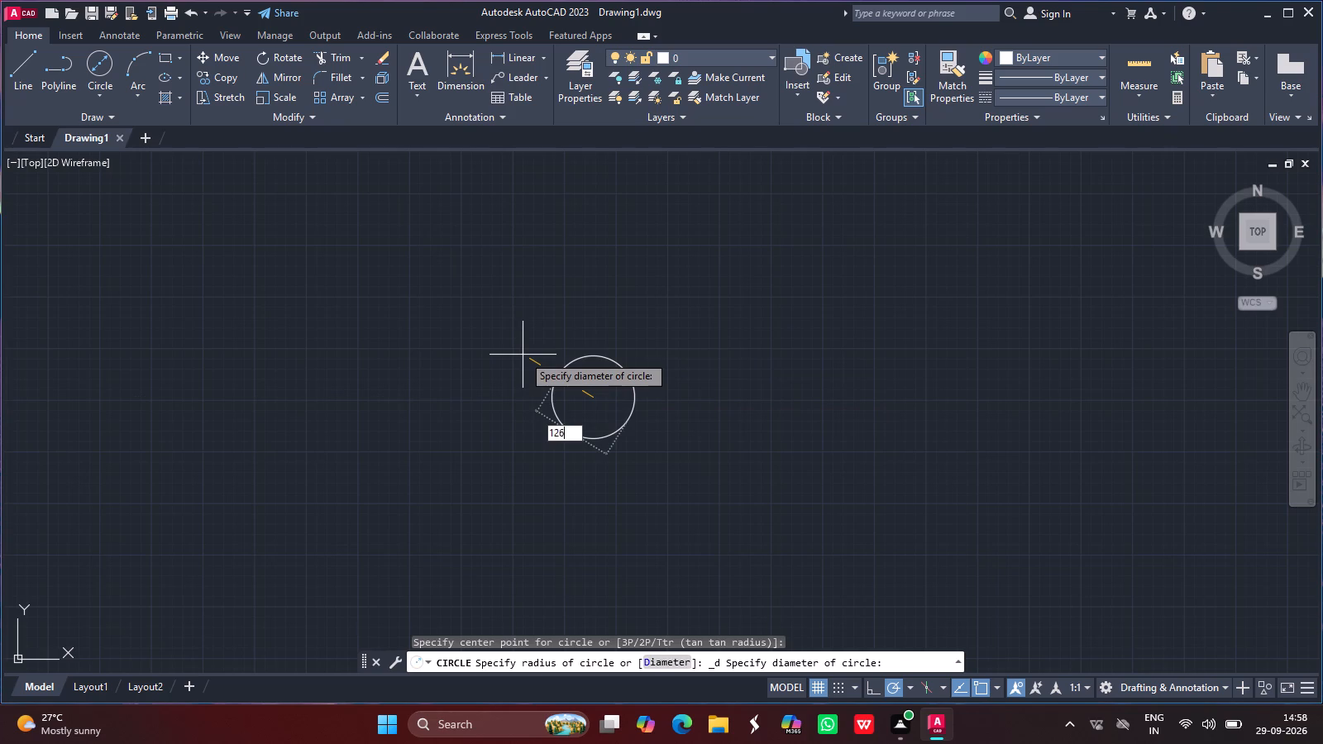
pyautogui.press('Return')
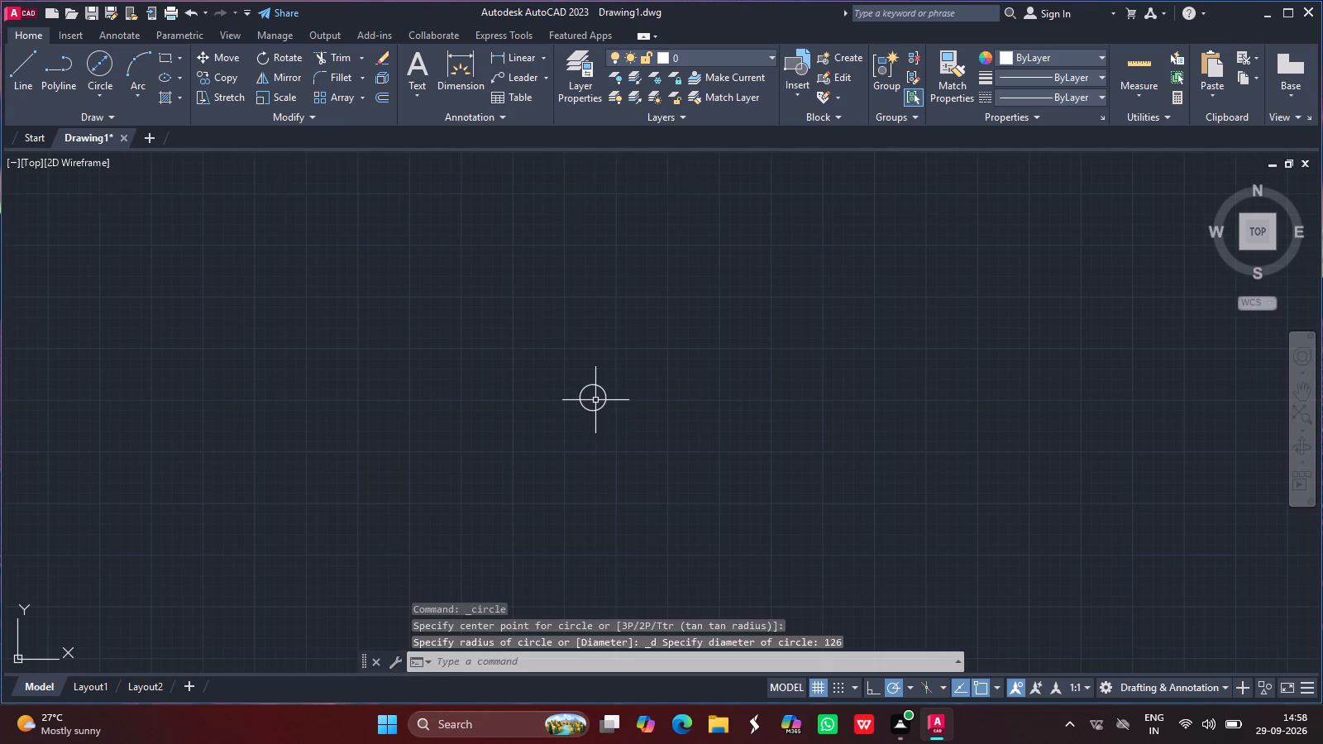
# Draw a circle of diameter 50 concentric with the 126-diameter circle.
pyautogui.keyDown('ctrl'); pyautogui.scroll(6, 595, 400); pyautogui.keyUp('ctrl')
pyautogui.keyDown('ctrl'); pyautogui.scroll(-1, 595, 400); pyautogui.keyUp('ctrl')
pyautogui.press('Escape')
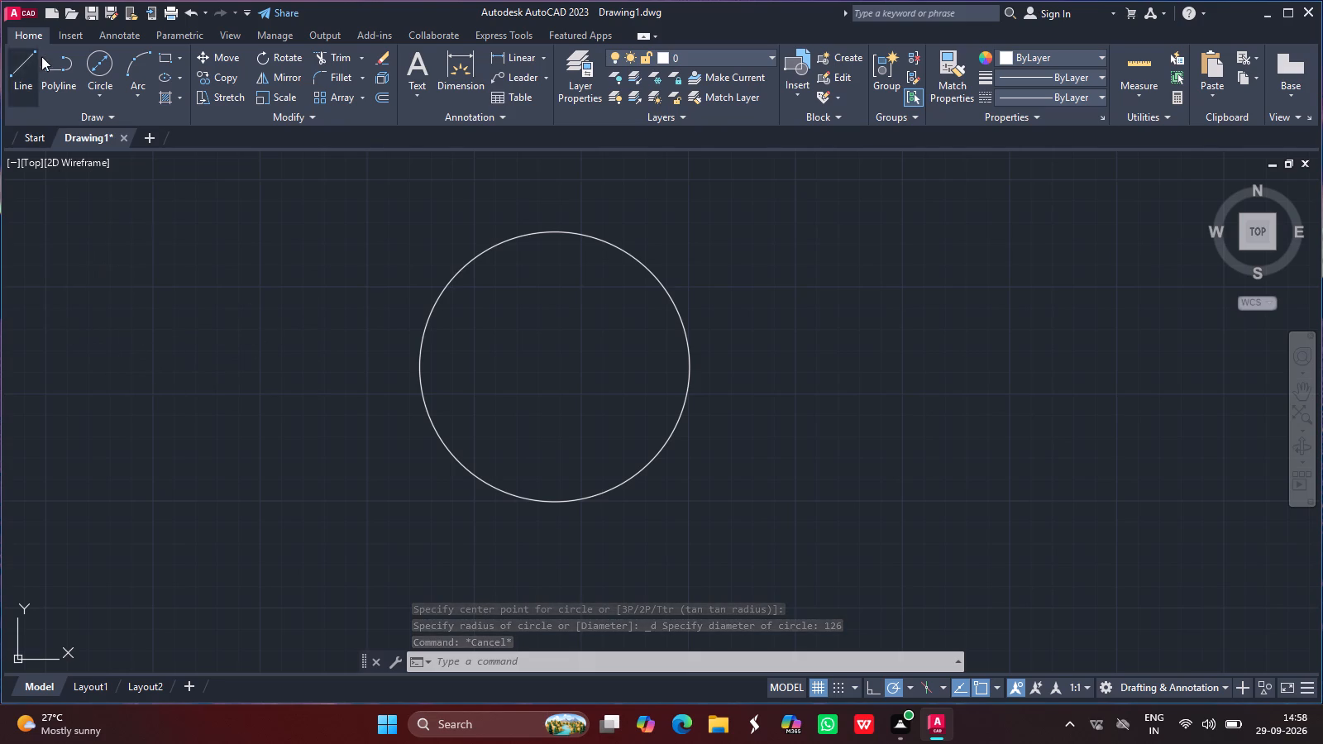
pyautogui.click(92, 60)
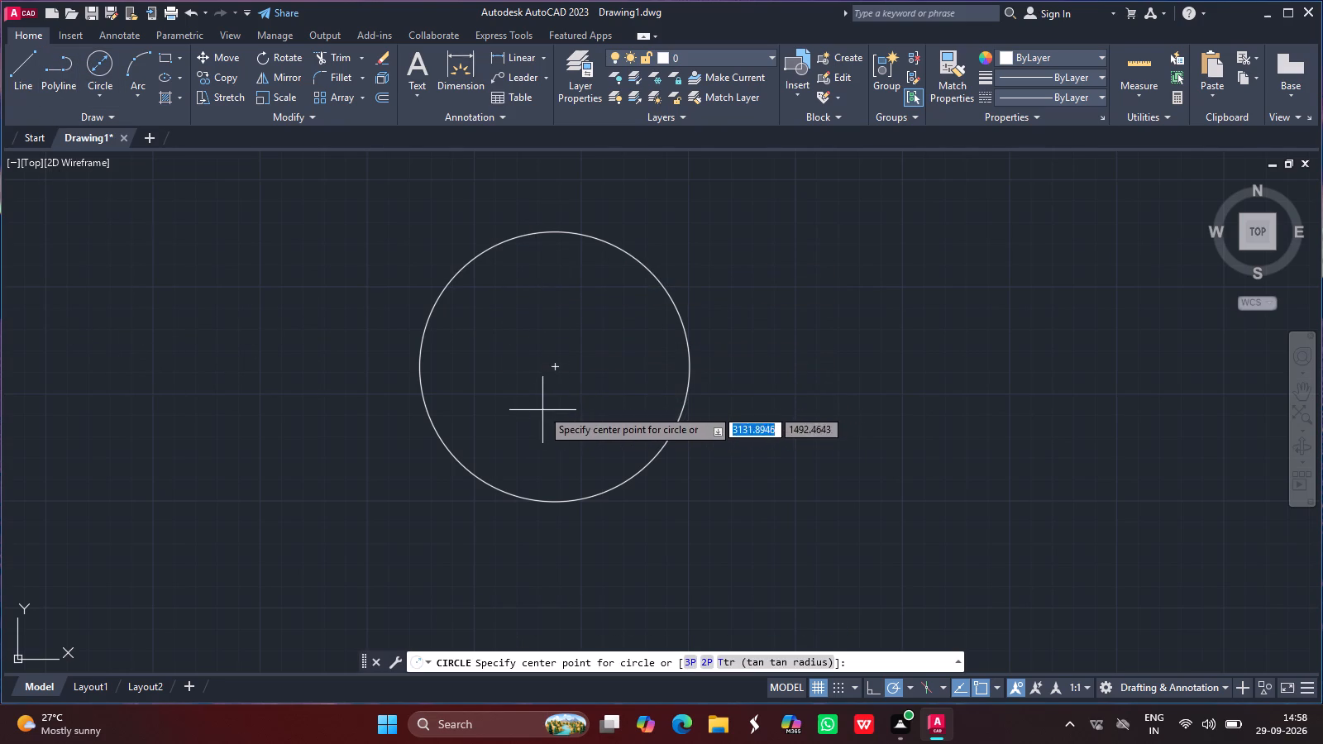
pyautogui.moveTo(556, 370); pyautogui.dragTo(529, 332)
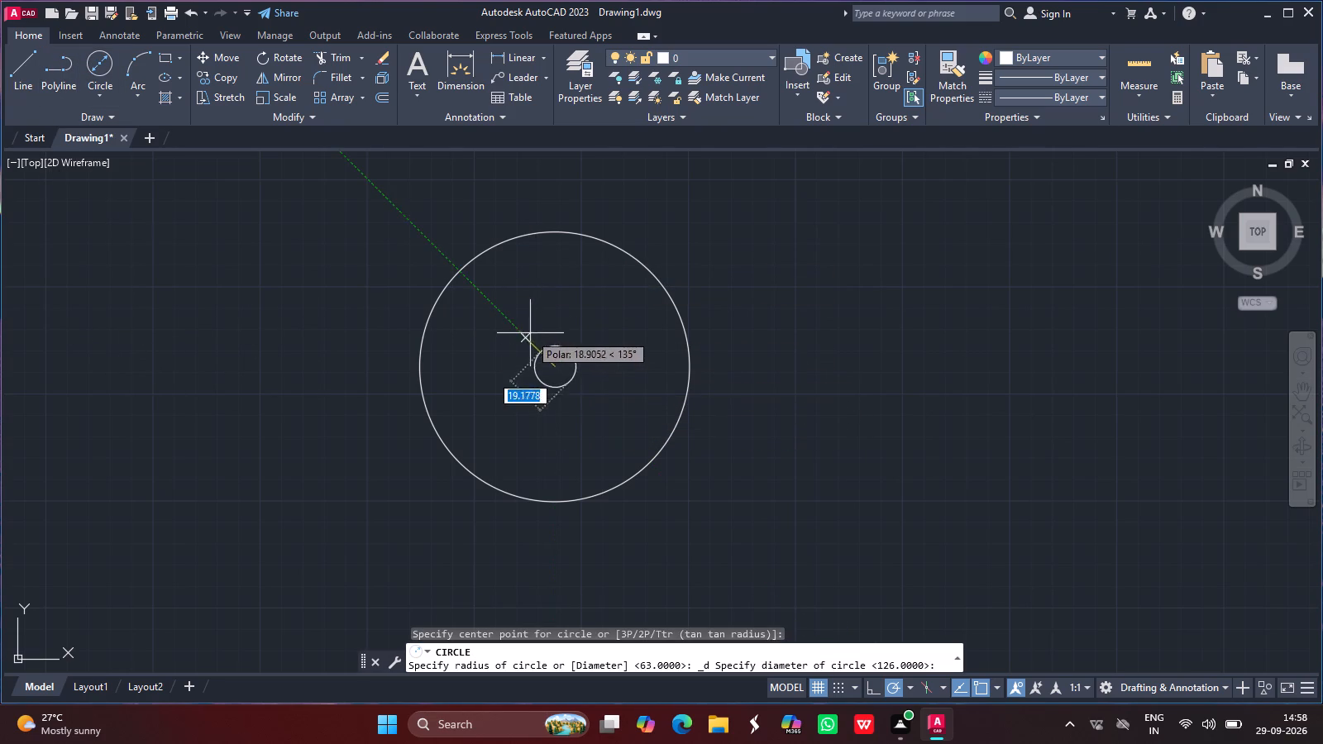
pyautogui.moveTo(529, 332); pyautogui.dragTo(523, 322)
pyautogui.write('50')
pyautogui.press('Return')
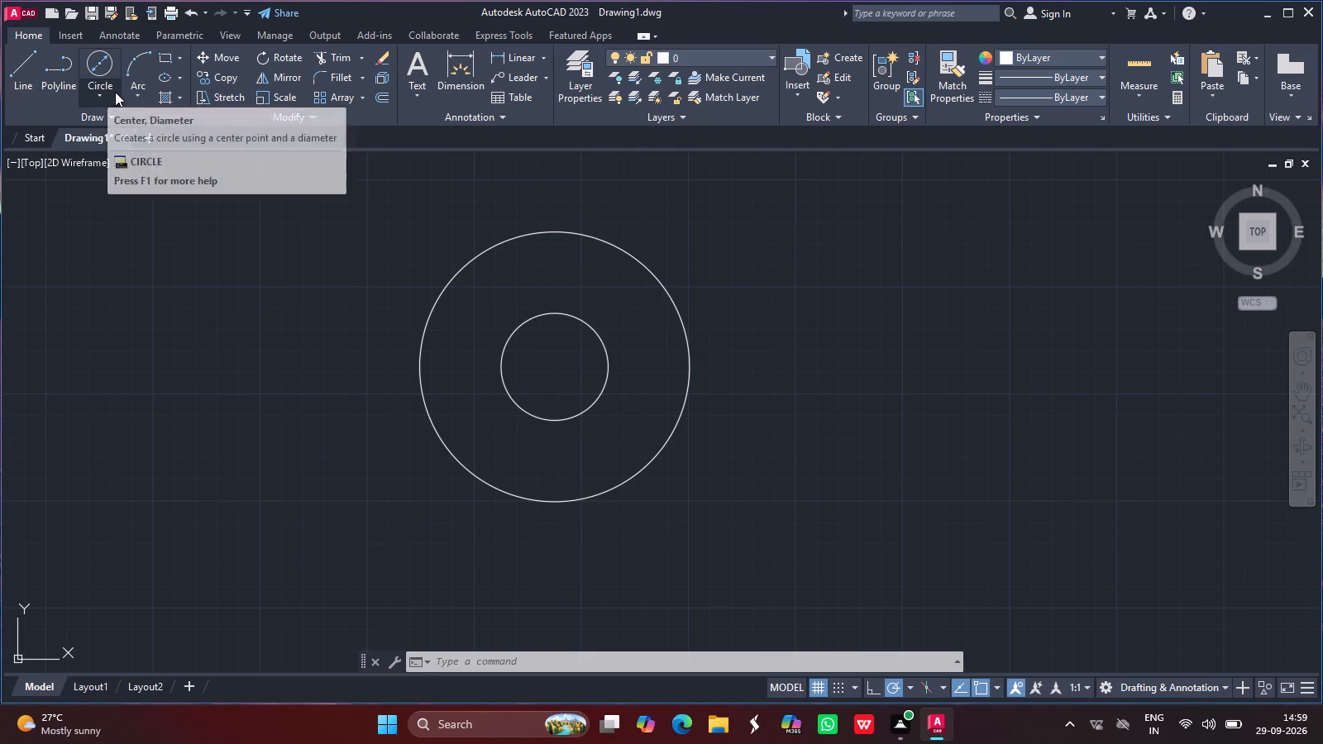
# Draw a circle of diameter 19 centred on the top quadrant of the 126-diameter circle.
pyautogui.click(104, 59)
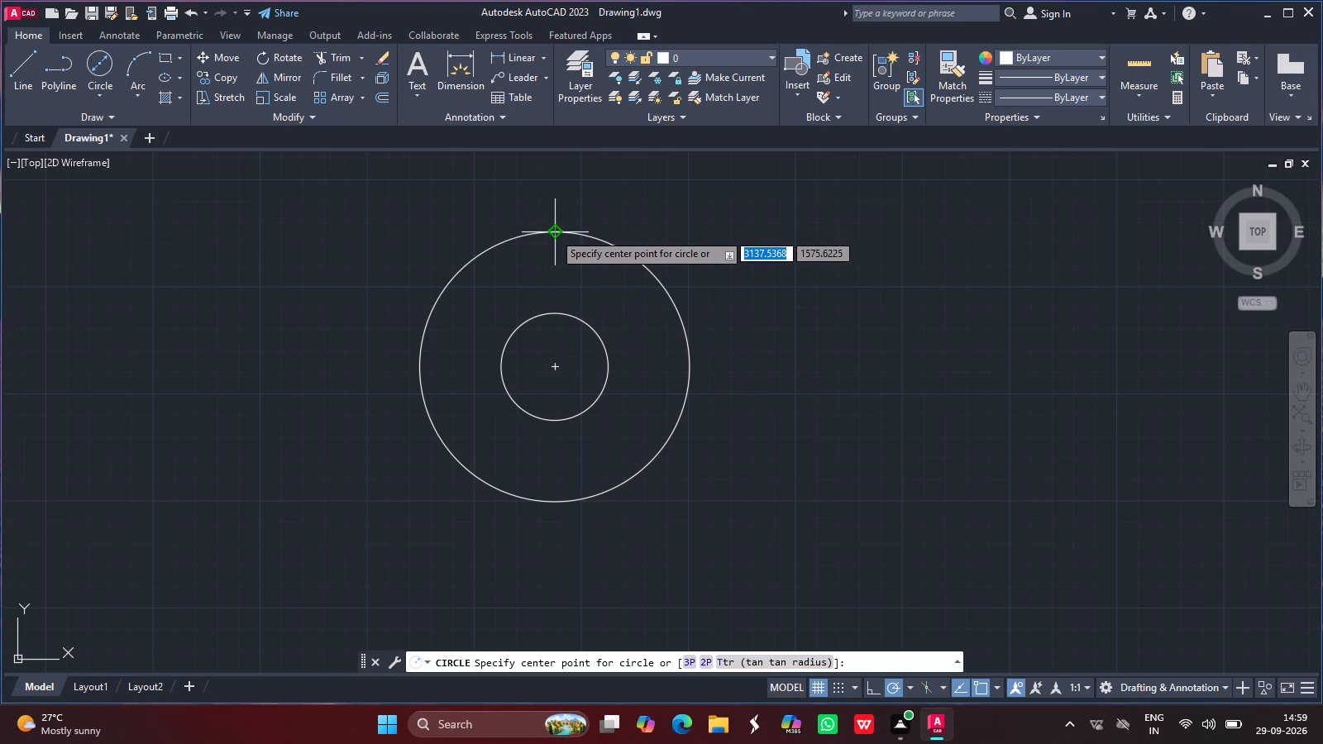
pyautogui.moveTo(553, 232); pyautogui.dragTo(504, 215)
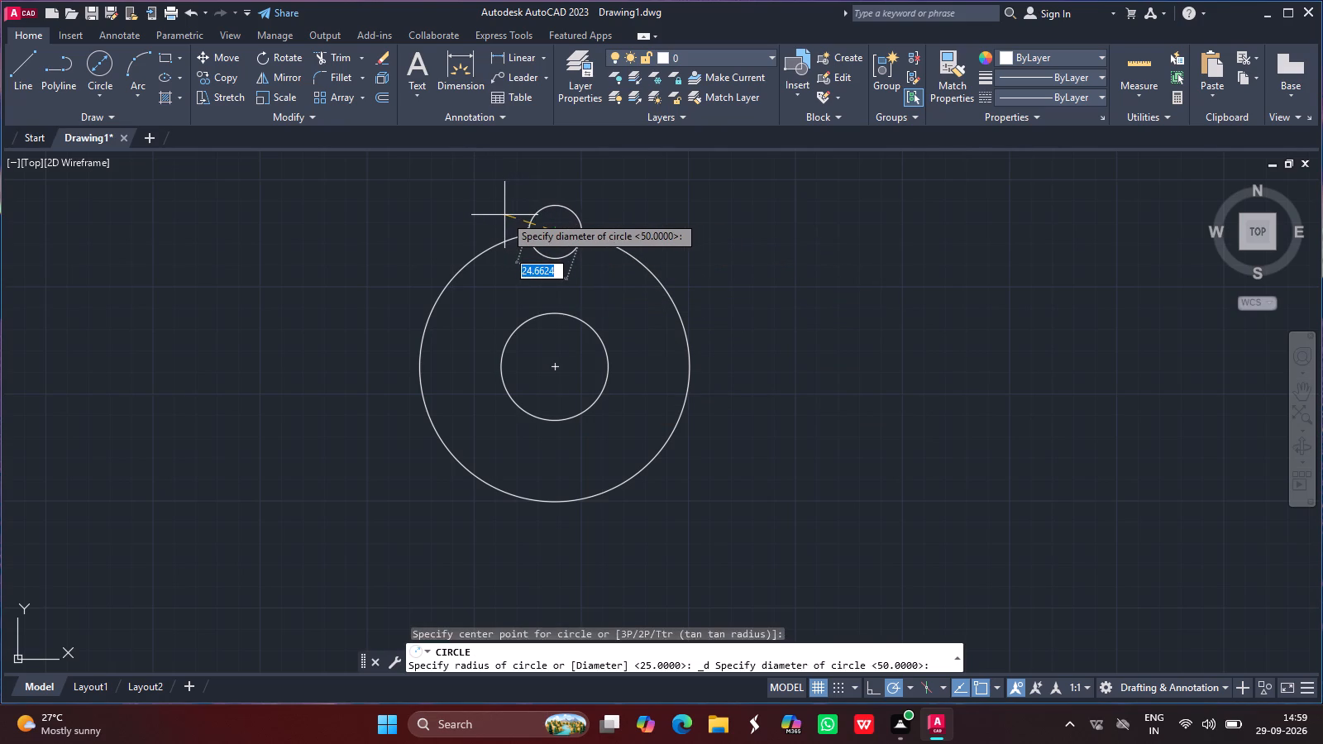
pyautogui.write('19')
pyautogui.press('Return')
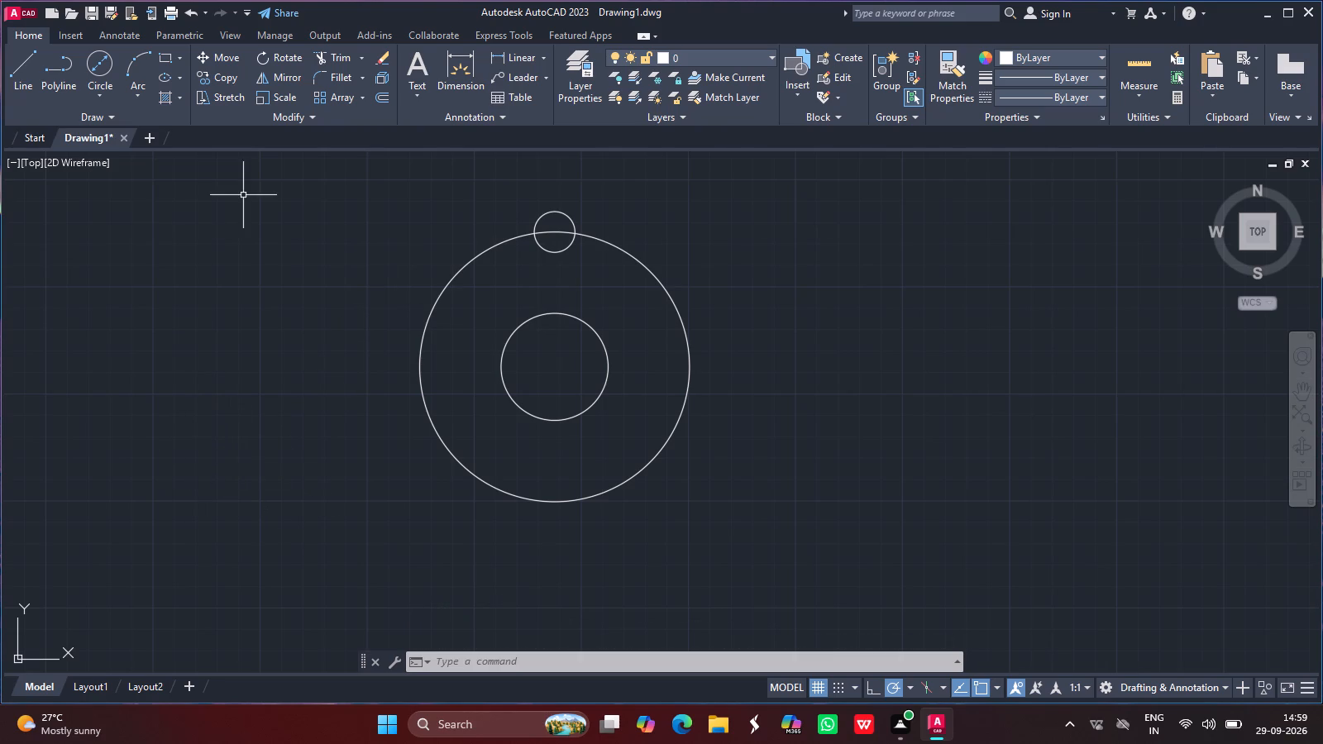
# Polar-array the 19-diameter circle about the centre of the large circle with 5 items.
pyautogui.click(366, 97)
pyautogui.click(369, 197)
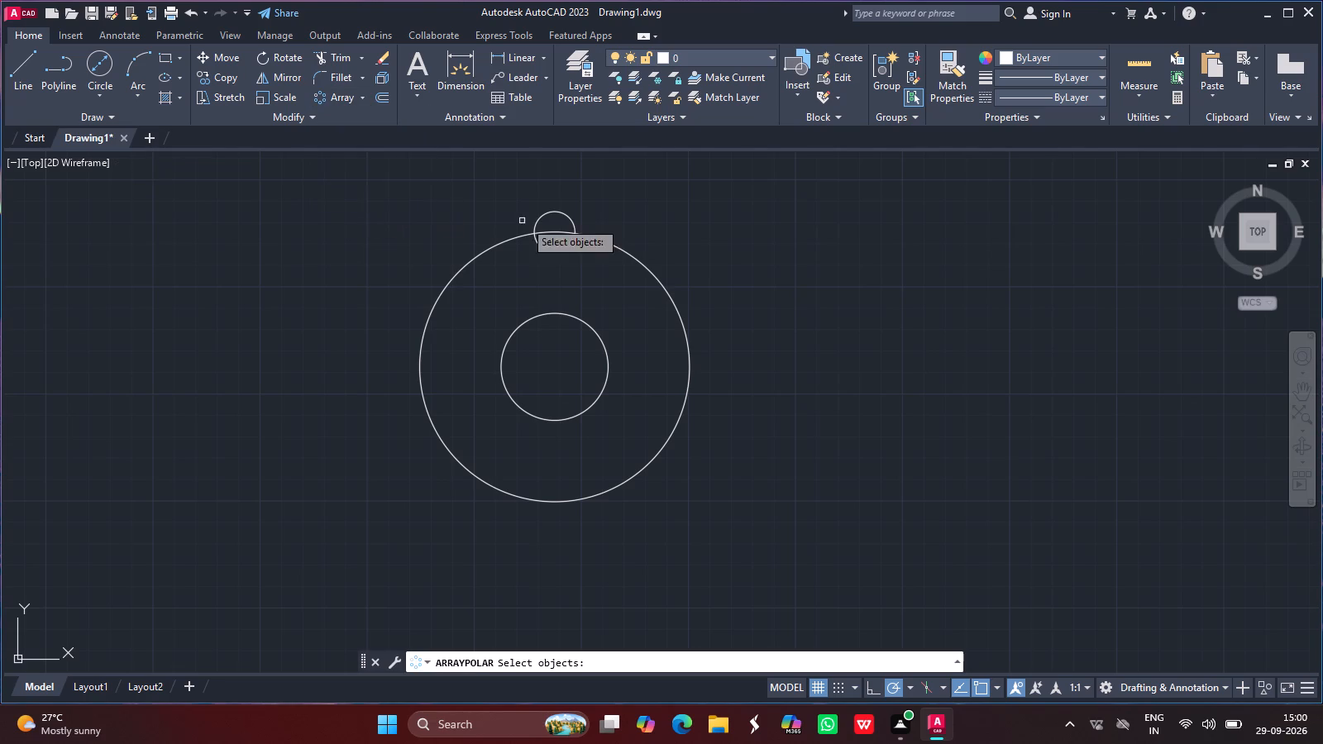
pyautogui.click(538, 217)
pyautogui.press('Return')
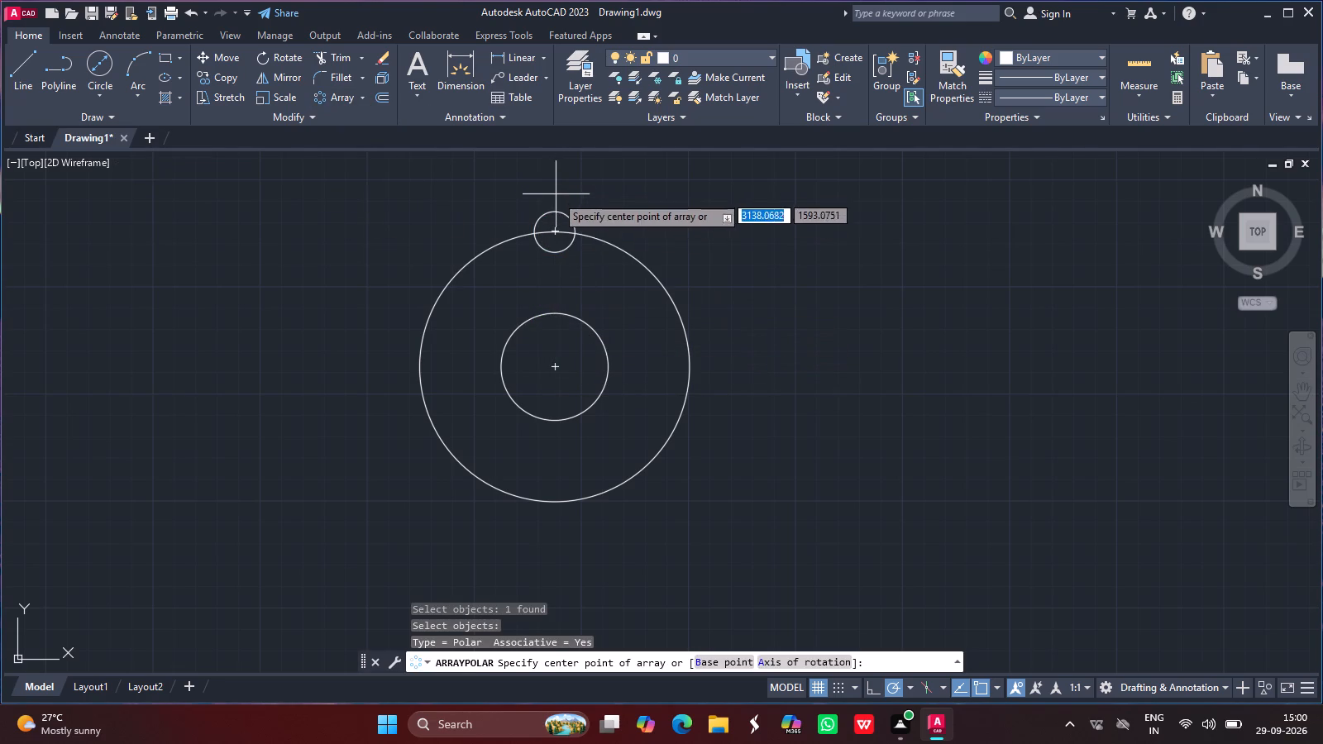
pyautogui.click(555, 366)
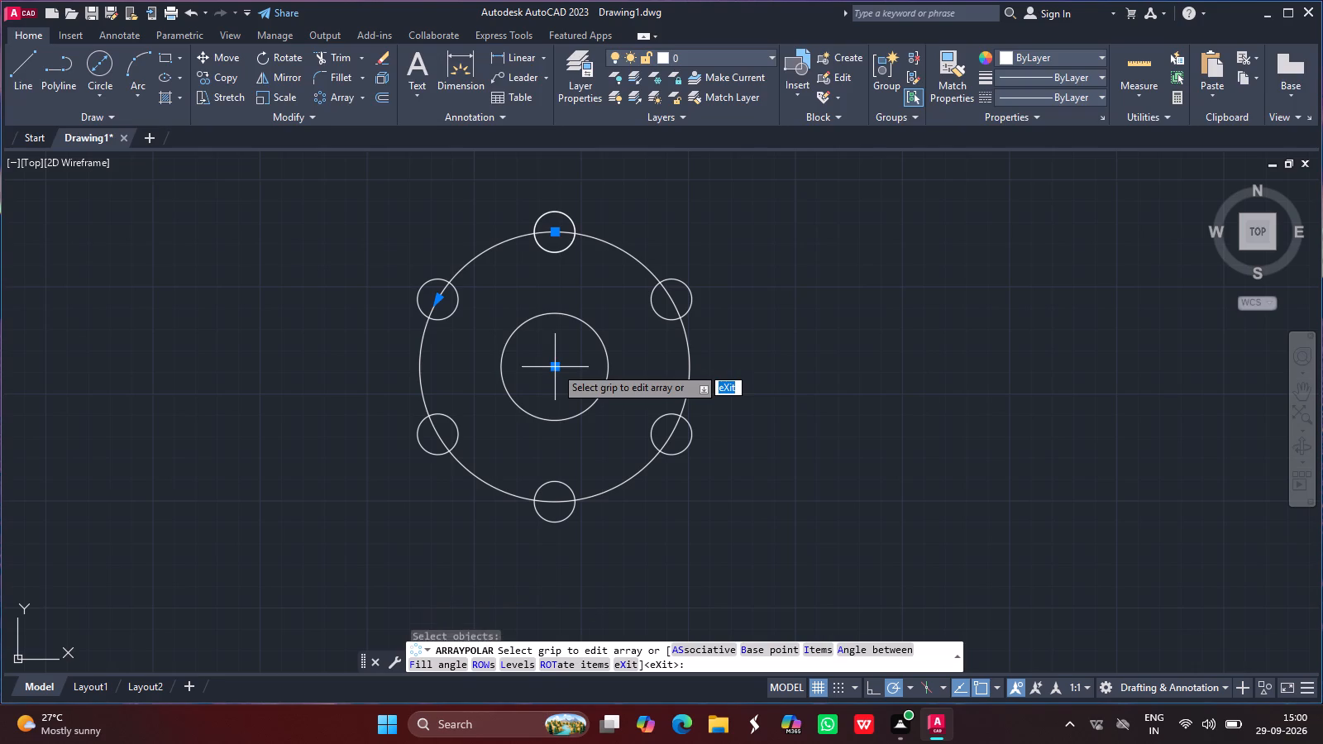
pyautogui.click(184, 58)
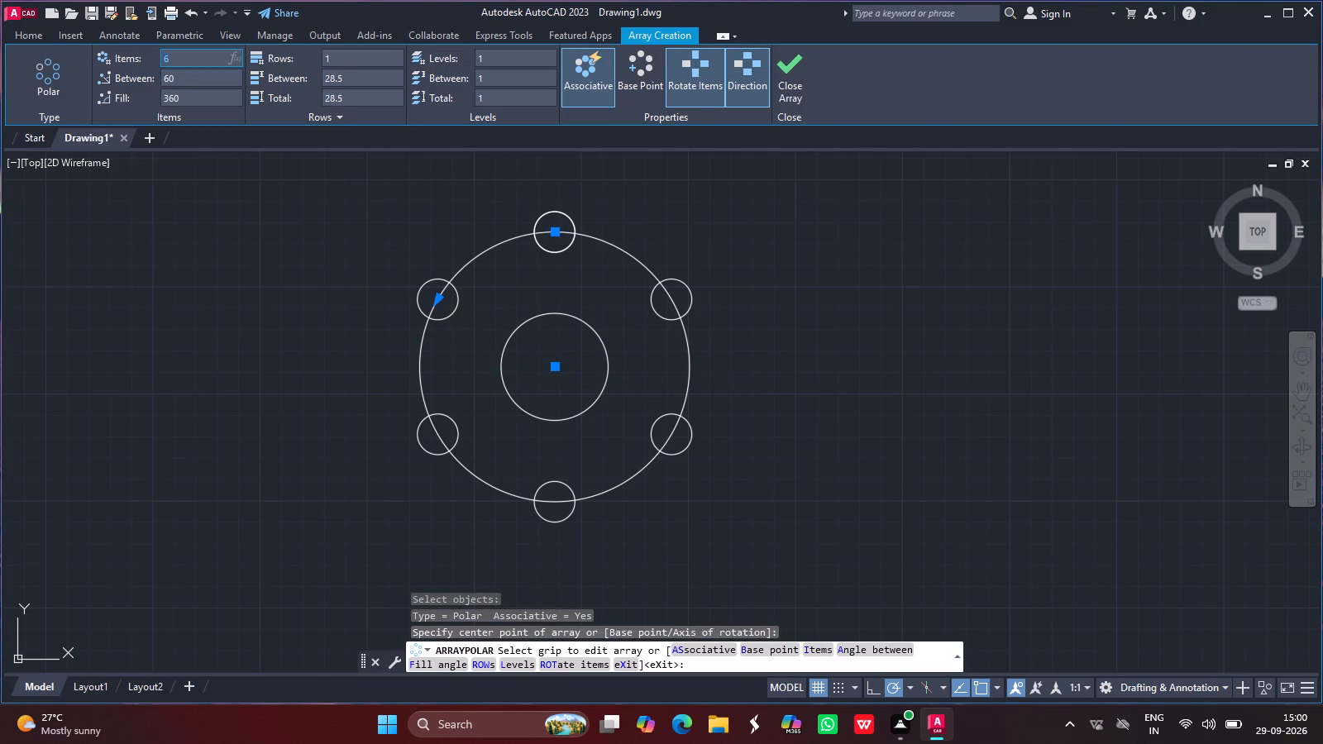
pyautogui.press('BackSpace')
pyautogui.press('5')
pyautogui.press('Return')
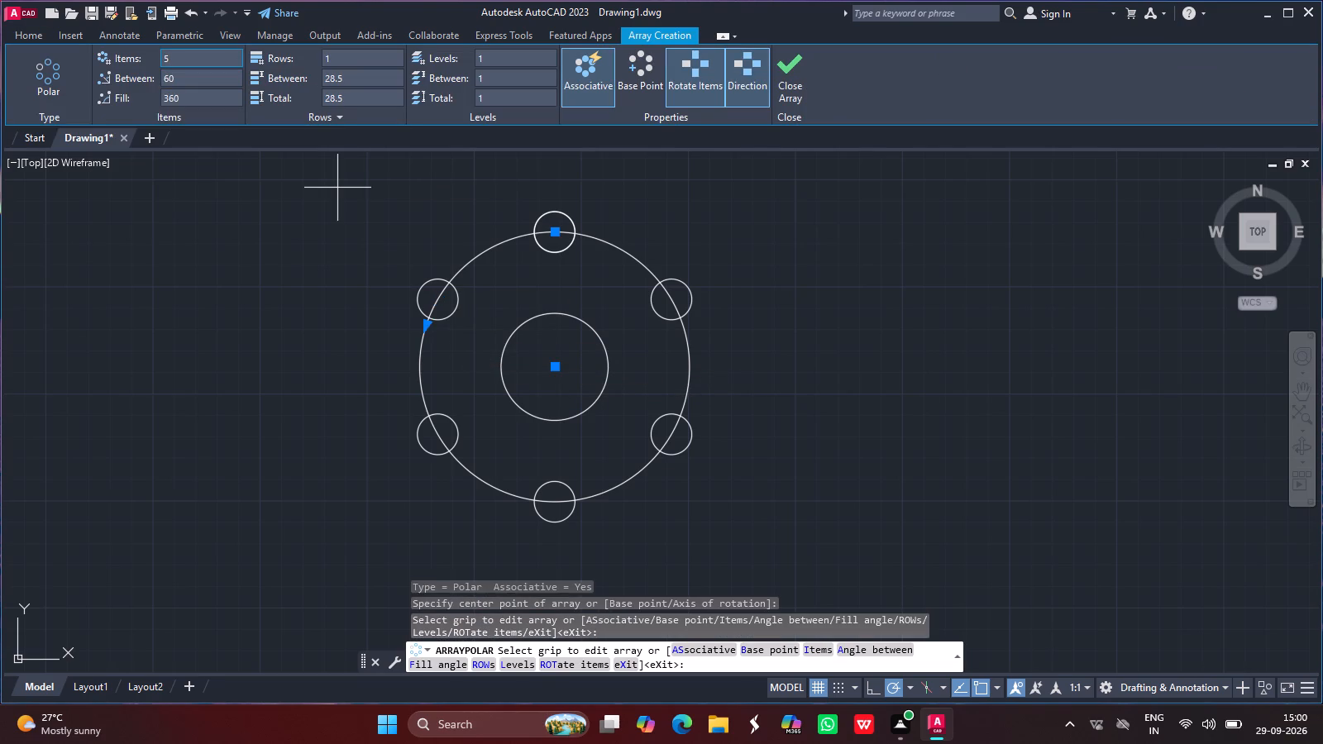
pyautogui.press('Escape')
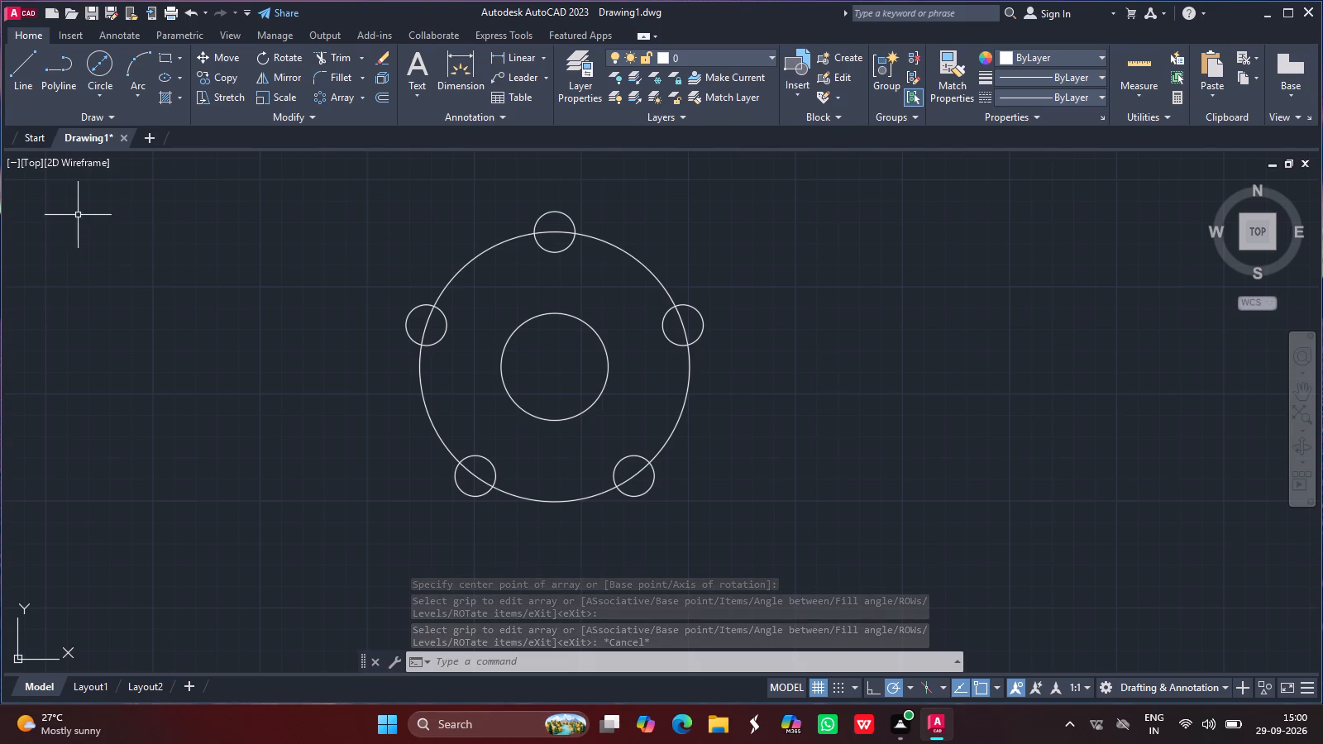
# Draw a circle of radius 16 concentric with the upper-left small circle of the array.
pyautogui.click(104, 98)
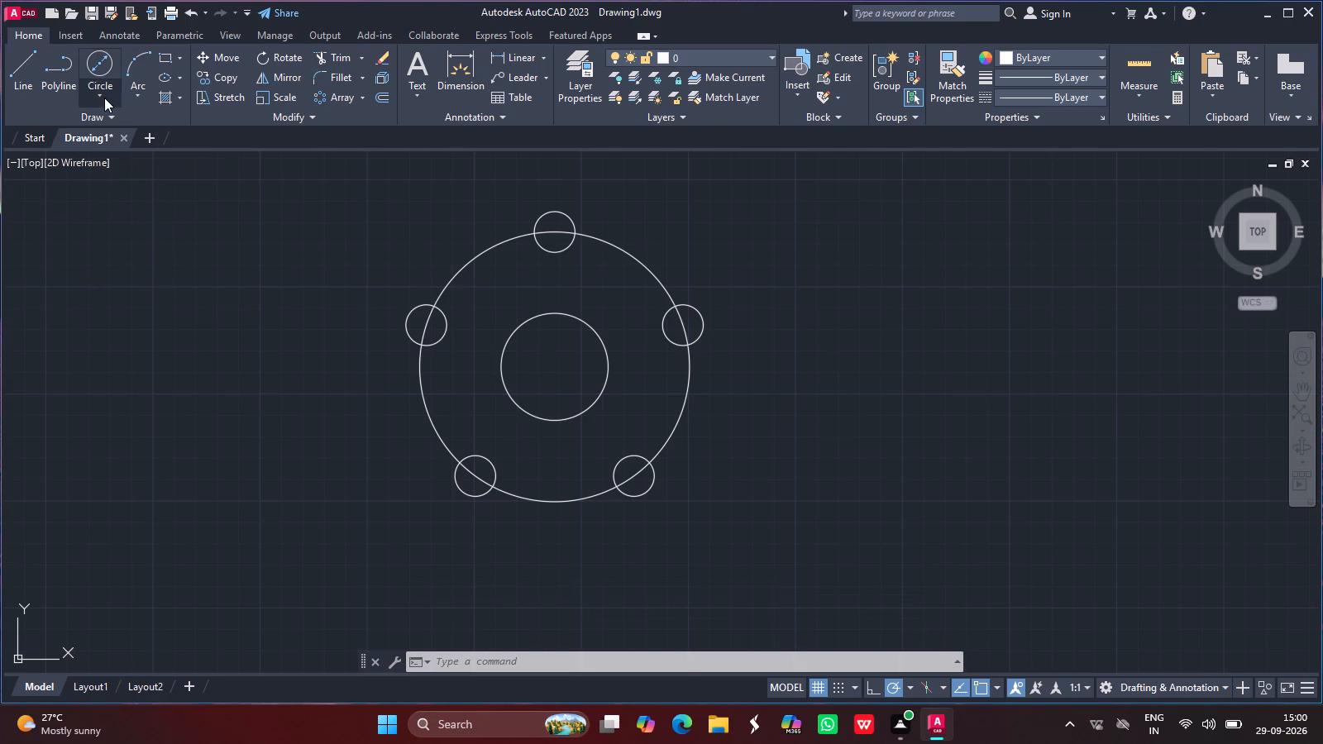
pyautogui.click(127, 129)
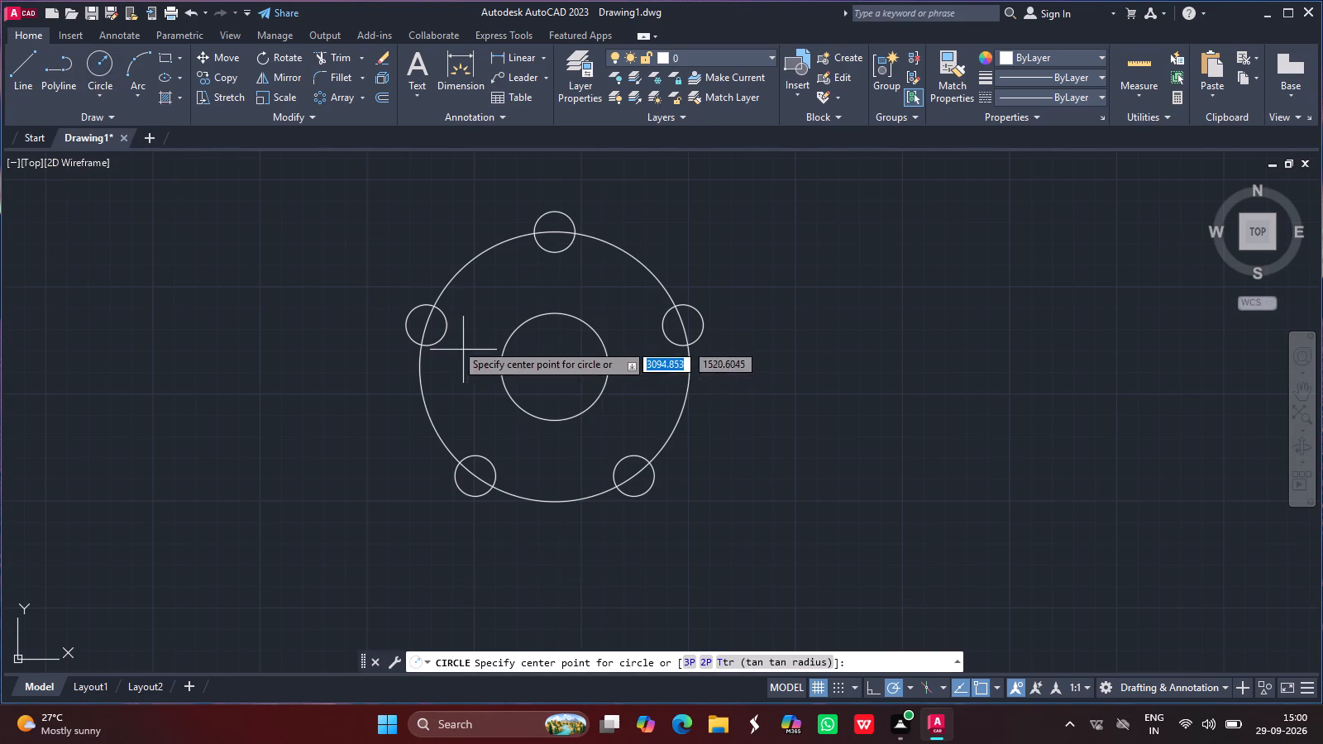
pyautogui.moveTo(427, 324); pyautogui.dragTo(362, 307)
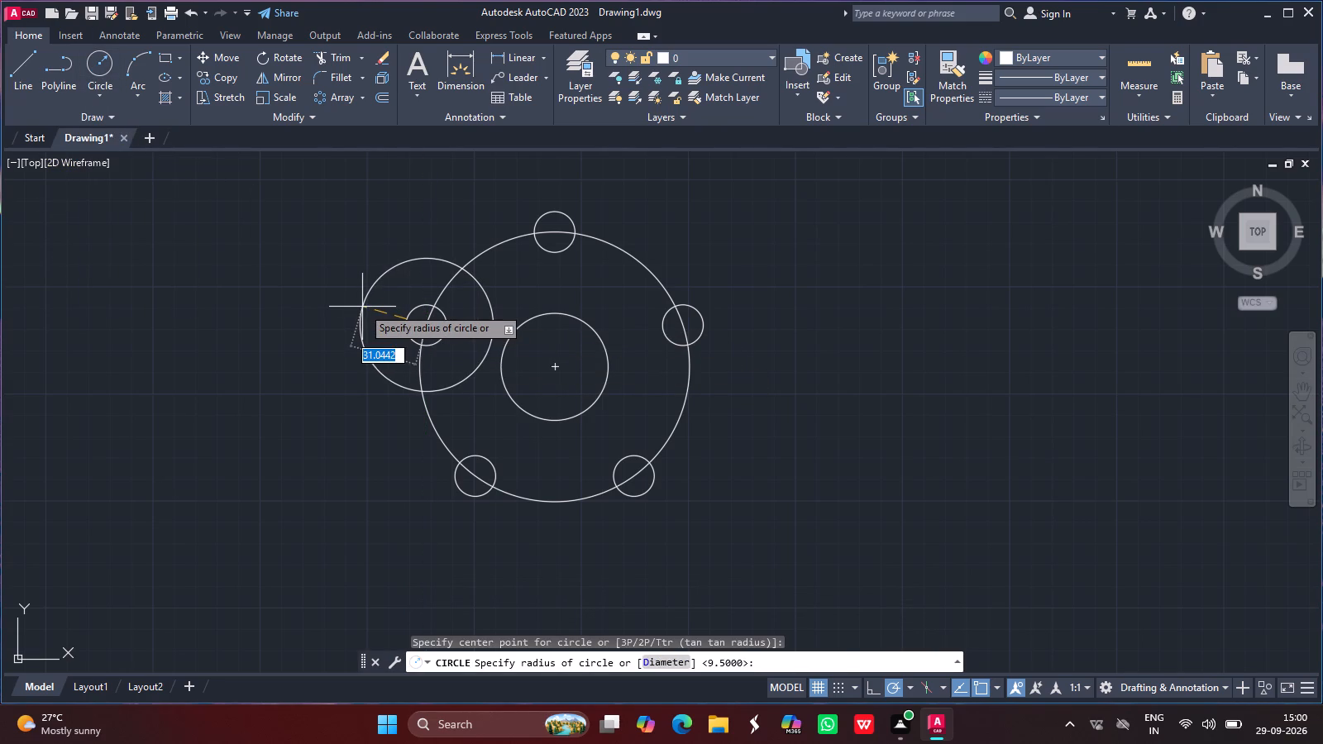
pyautogui.write('16')
pyautogui.press('Return')
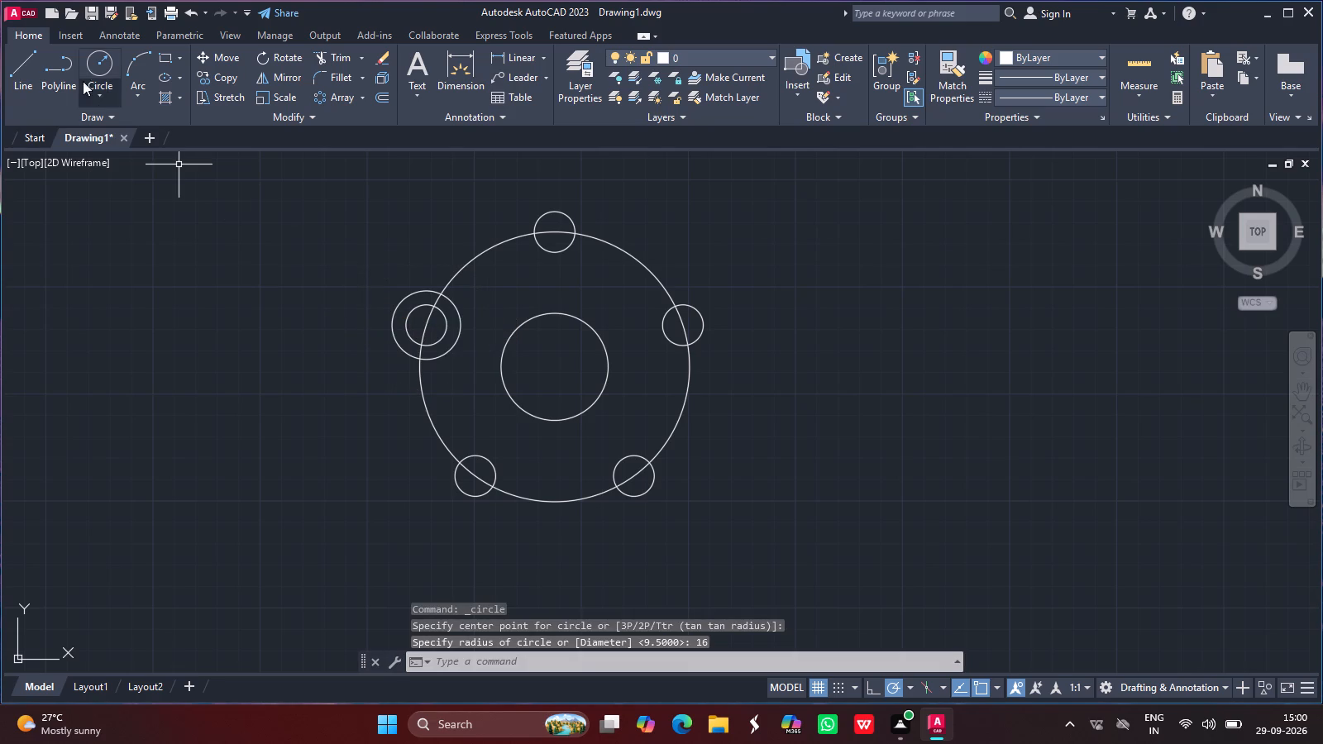
# Draw a circle of radius 16 concentric with the lower-left small circle of the array.
pyautogui.click(94, 57)
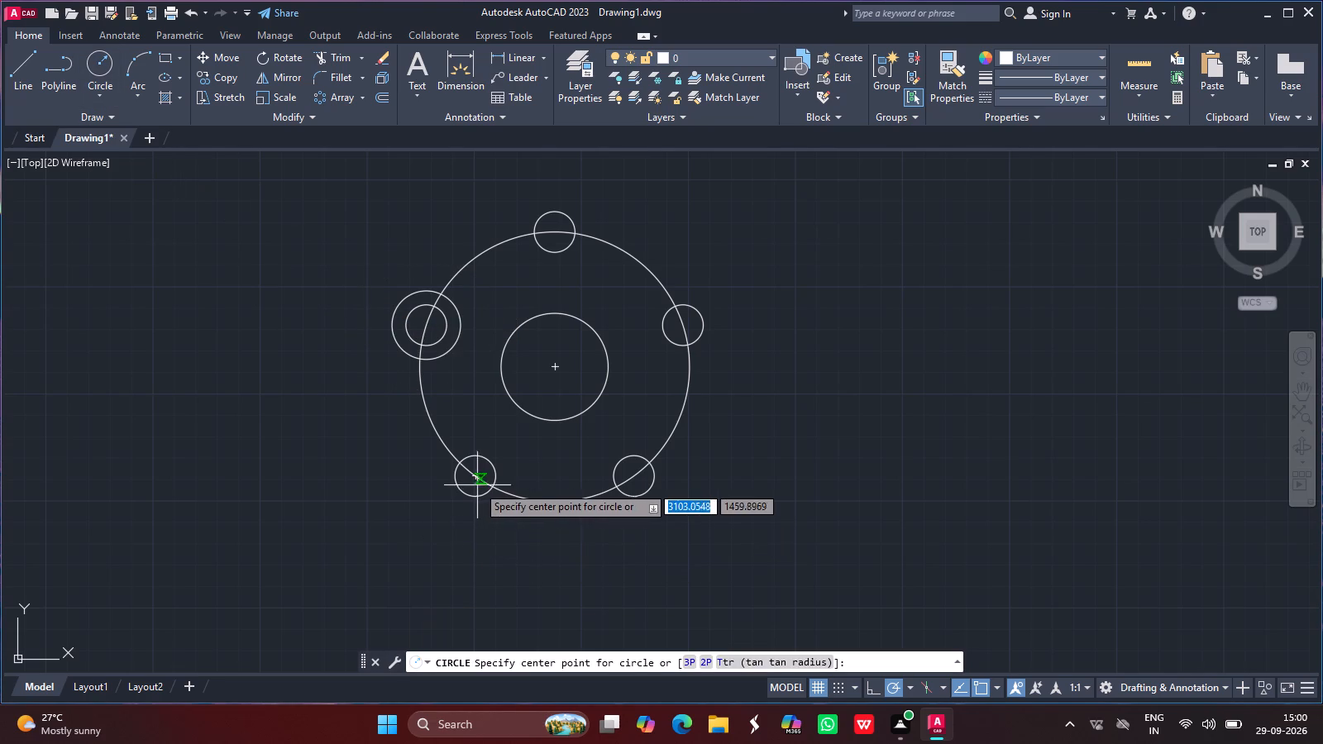
pyautogui.moveTo(475, 480); pyautogui.dragTo(471, 478)
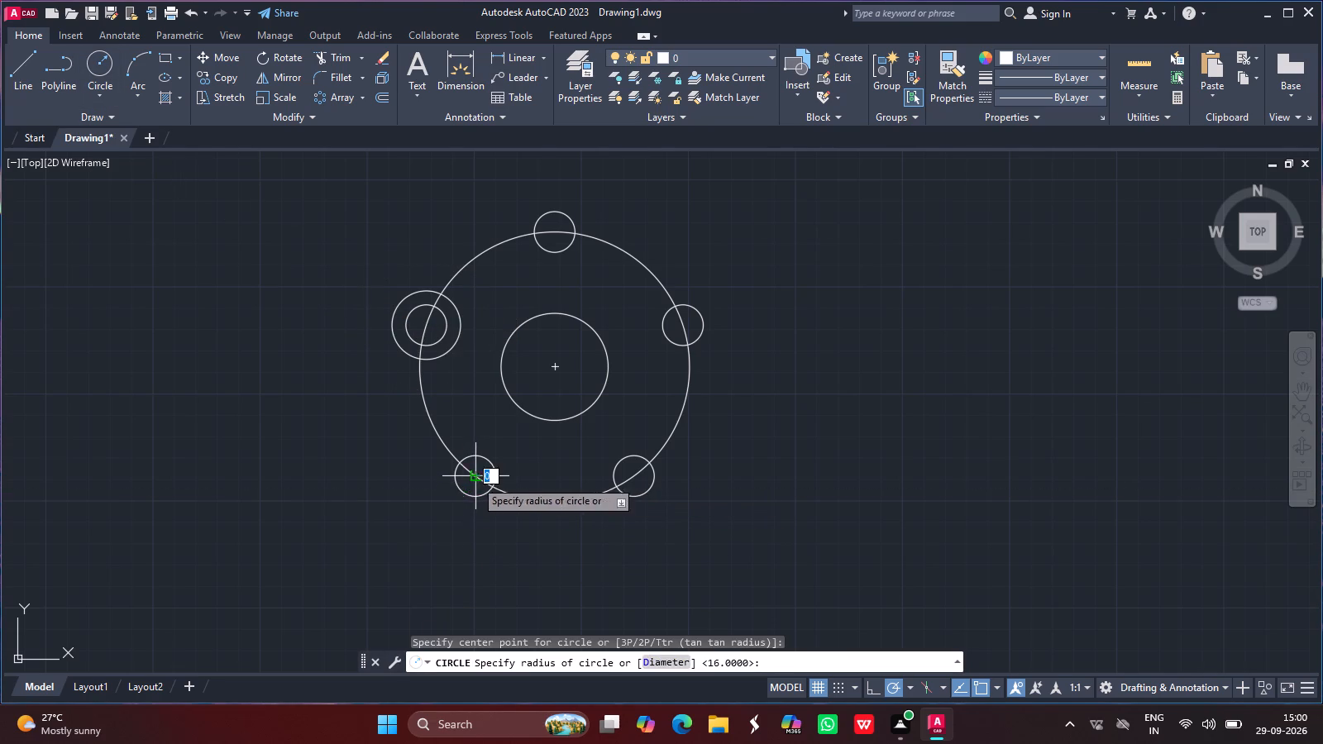
pyautogui.moveTo(471, 478); pyautogui.dragTo(430, 443)
pyautogui.write('16')
pyautogui.press('Return')
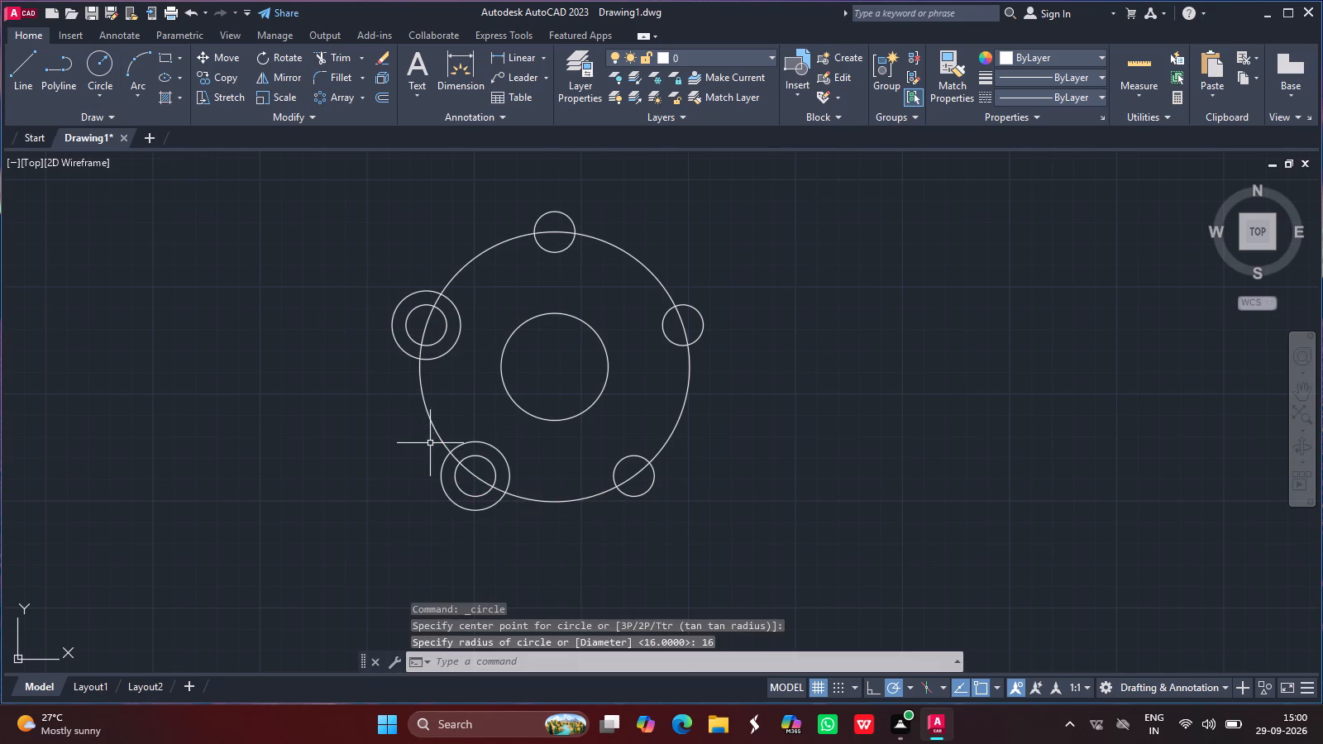
# Draw a circle of radius 16 concentric with the lower-right small circle of the array.
pyautogui.click(100, 66)
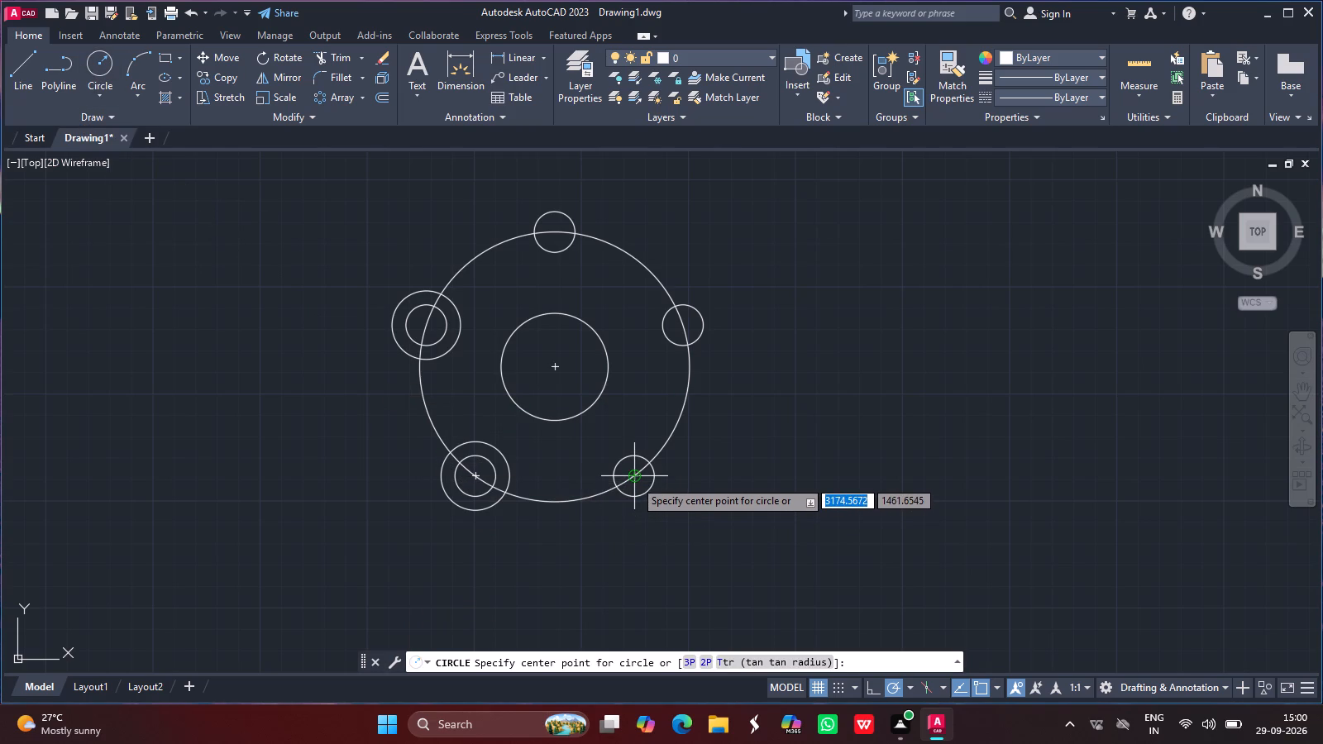
pyautogui.moveTo(634, 479); pyautogui.dragTo(592, 440)
pyautogui.write('16')
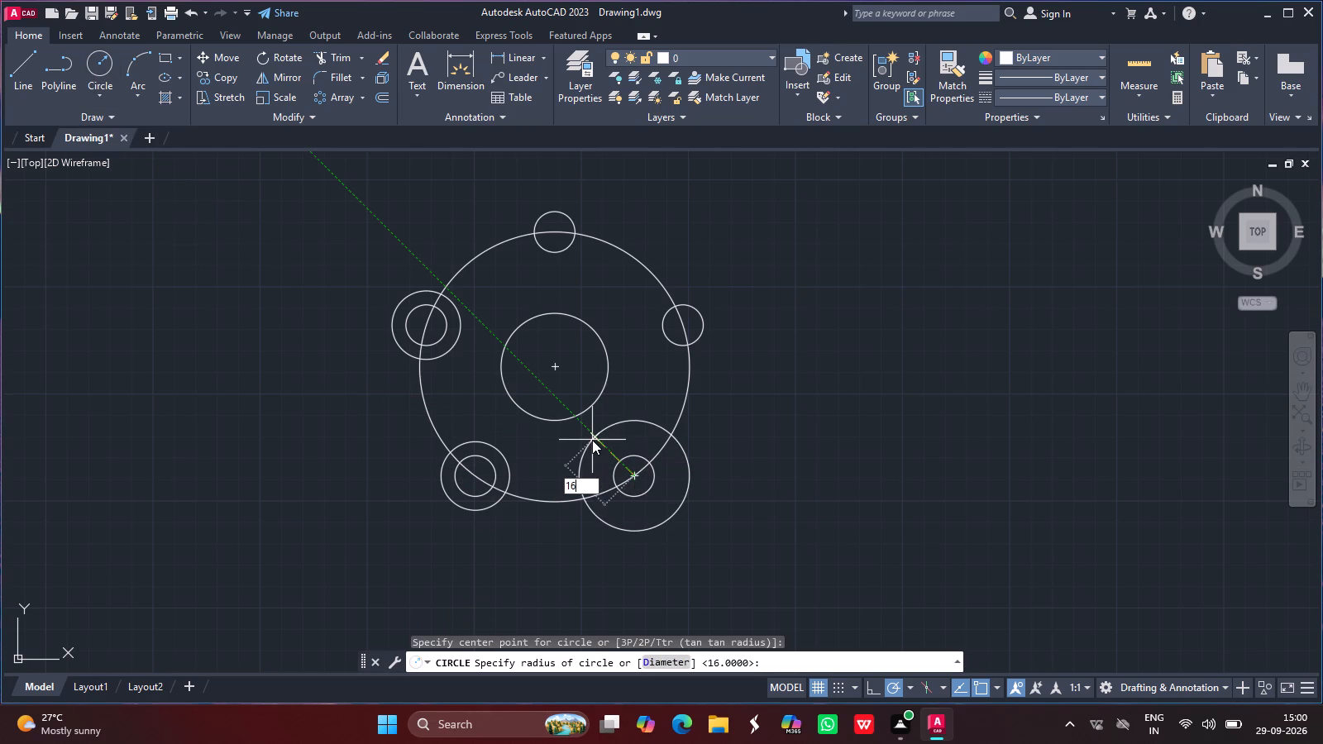
pyautogui.press('Return')
# Draw a circle of radius 16 concentric with the upper-right small circle of the array.
pyautogui.click(95, 65)
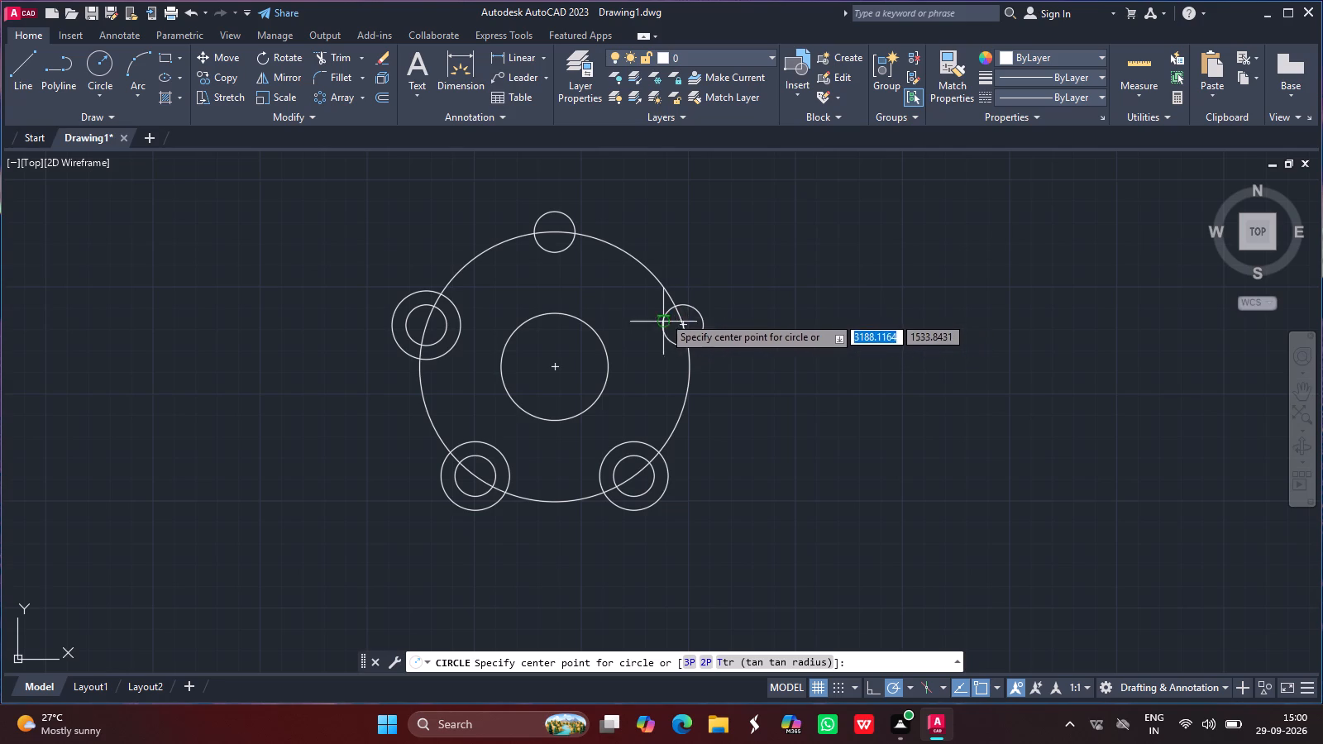
pyautogui.moveTo(684, 323); pyautogui.dragTo(643, 271)
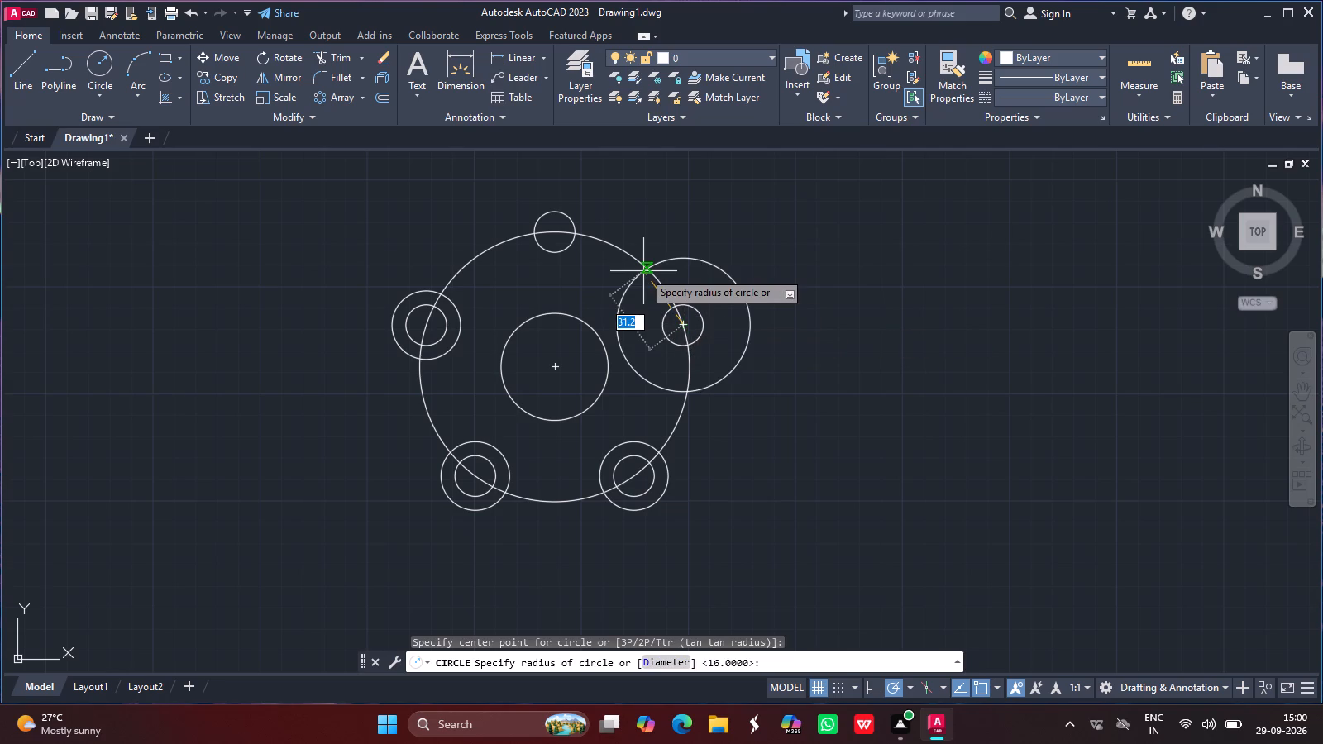
pyautogui.write('16')
pyautogui.press('Return')
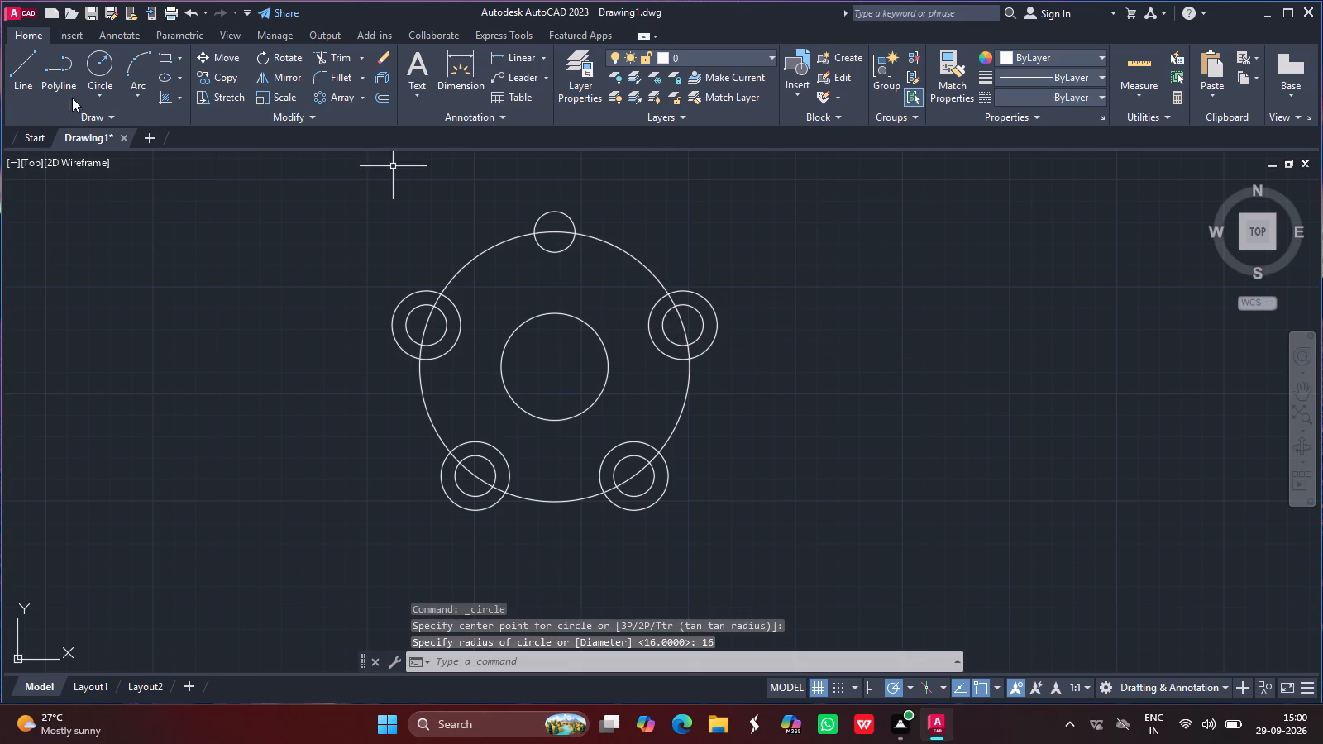
# Draw a circle of radius 16 concentric with the top small circle of the array.
pyautogui.click(107, 69)
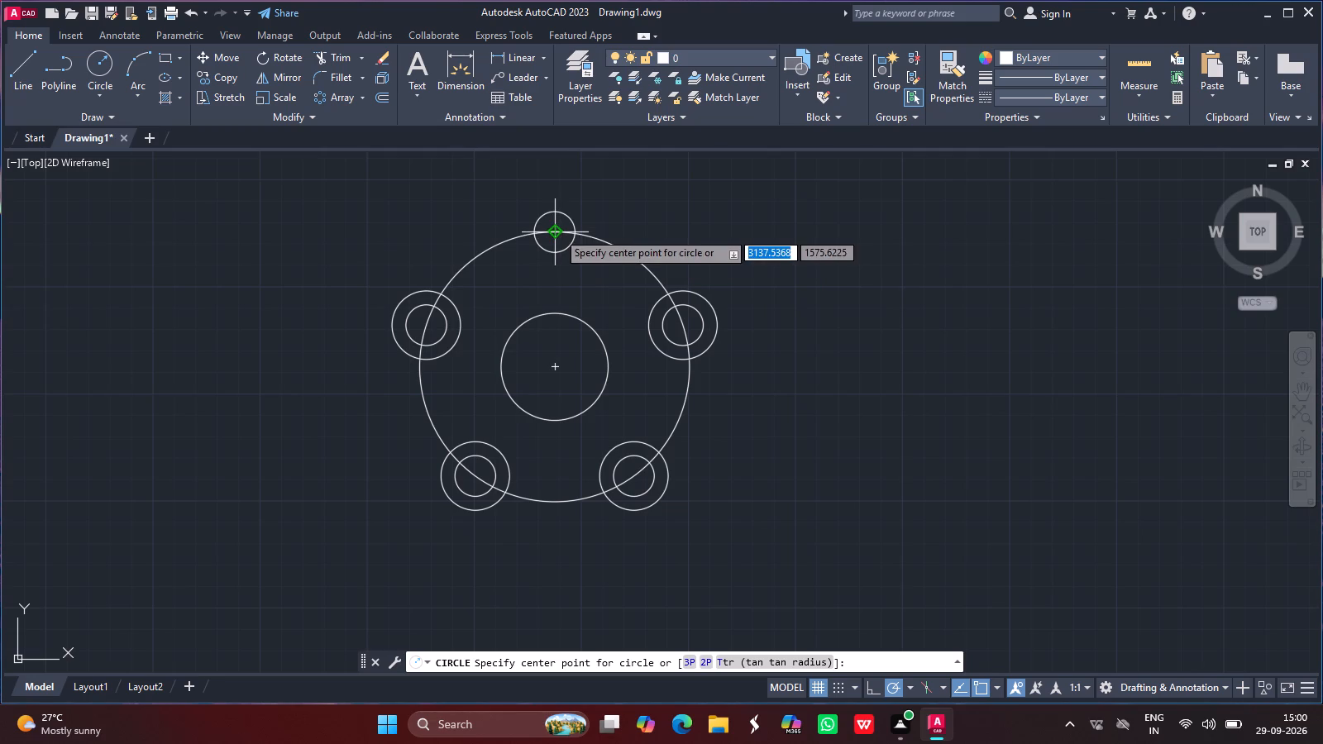
pyautogui.moveTo(557, 231); pyautogui.dragTo(524, 206)
pyautogui.write('16')
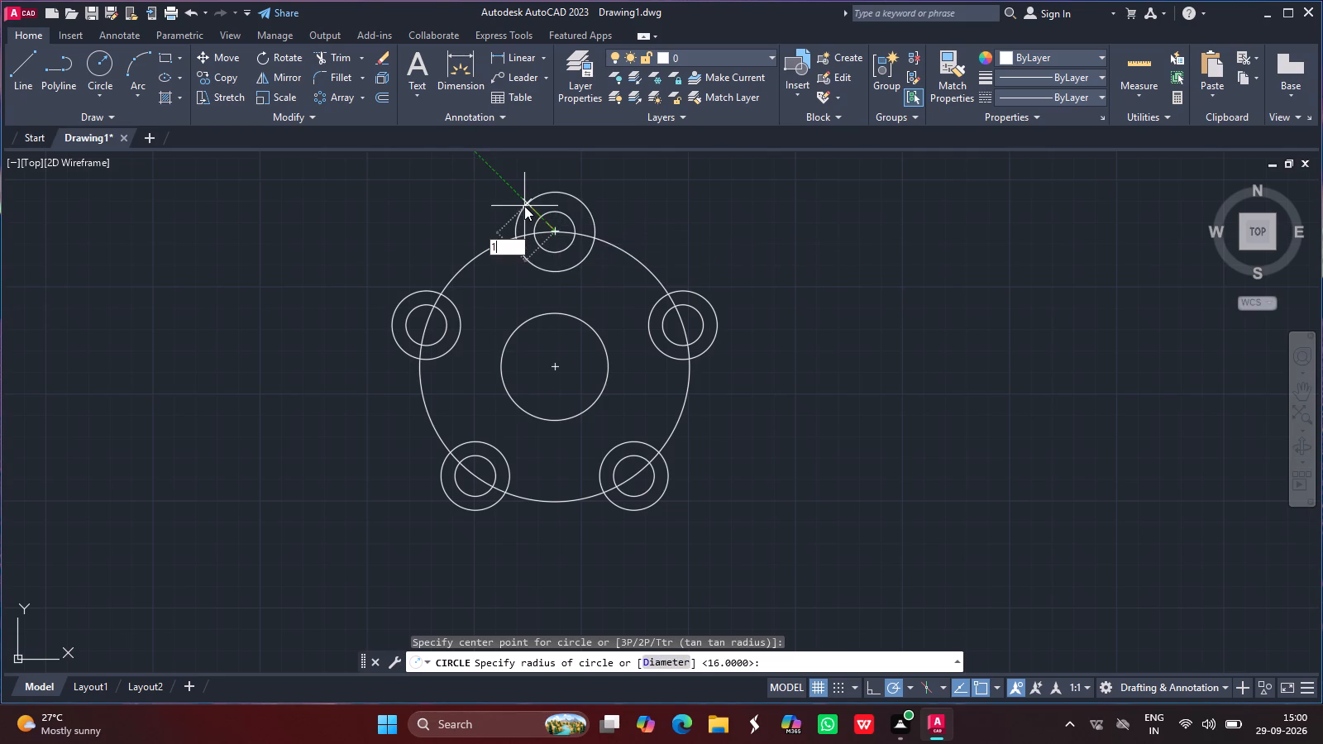
pyautogui.press('Return')
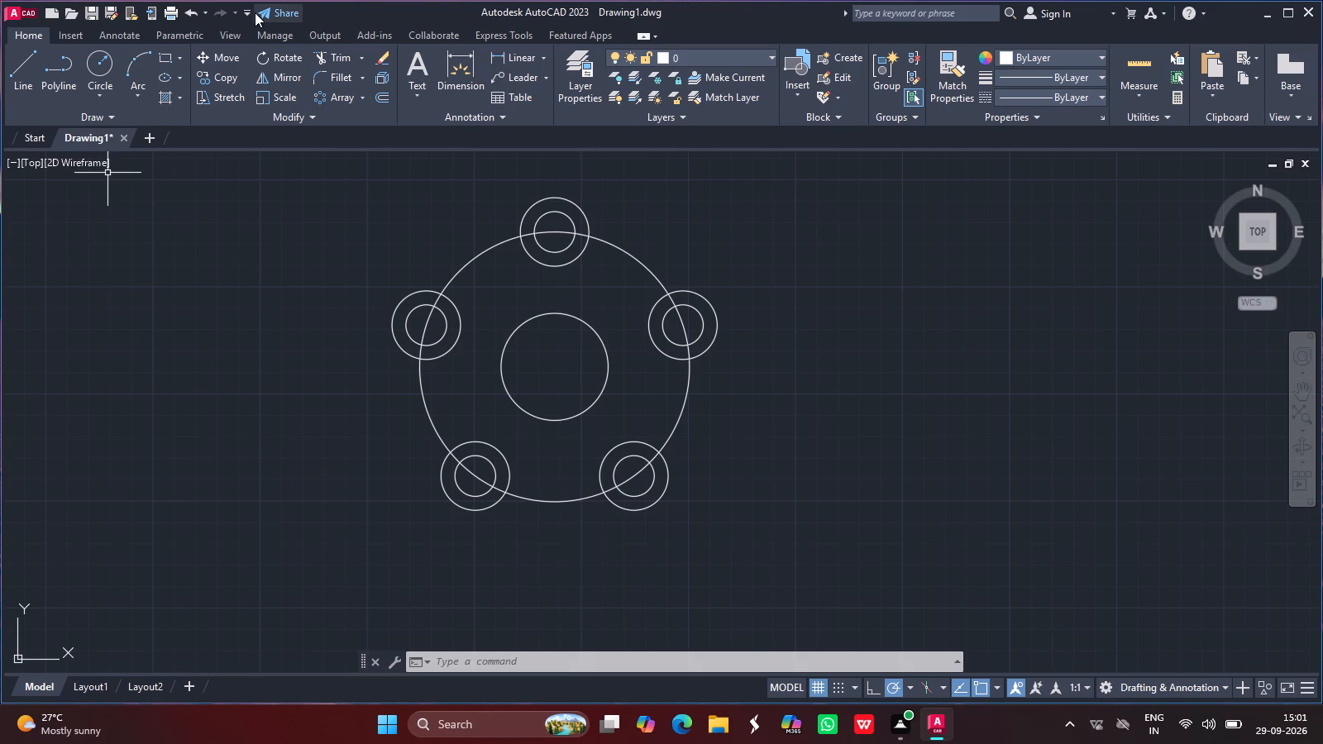
# Fillet the lower-left and lower-right radius-16 circles with a radius of 50 along their lower sides.
pyautogui.click(341, 74)
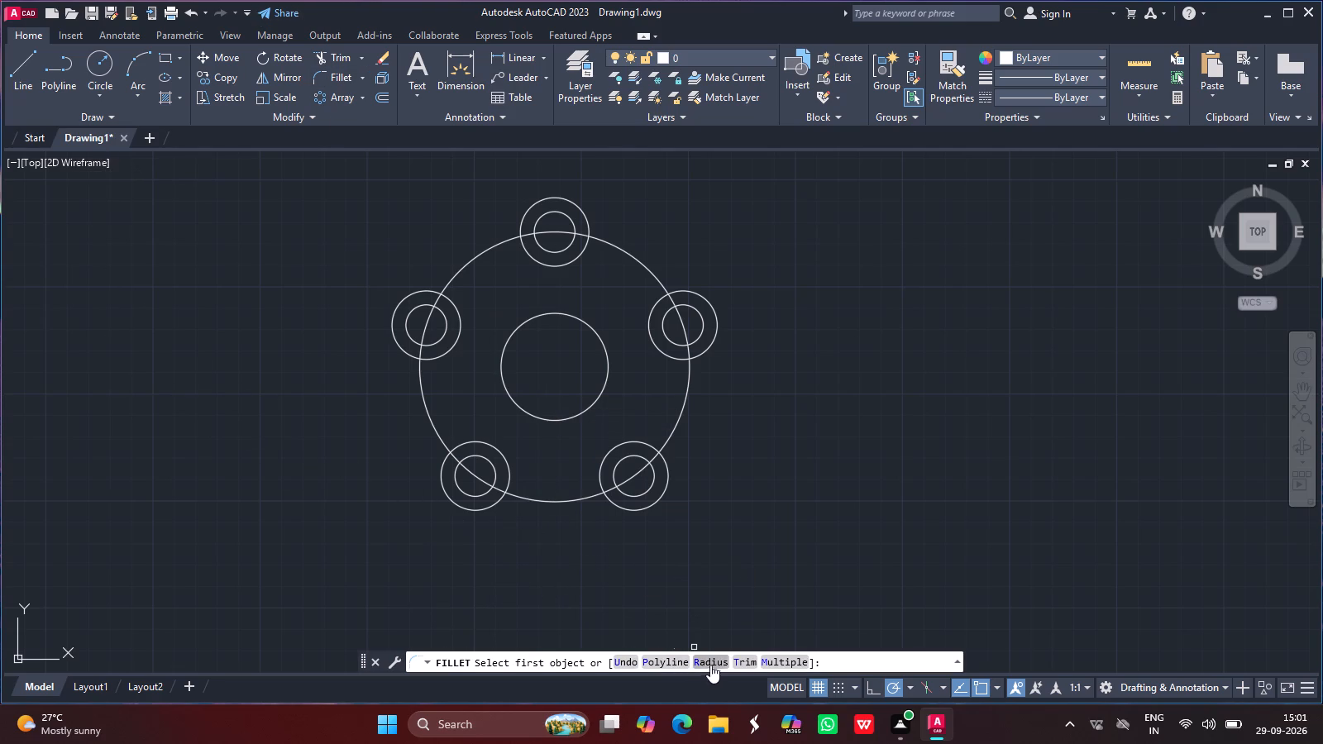
pyautogui.click(714, 667)
pyautogui.press('5')
pyautogui.press('0')
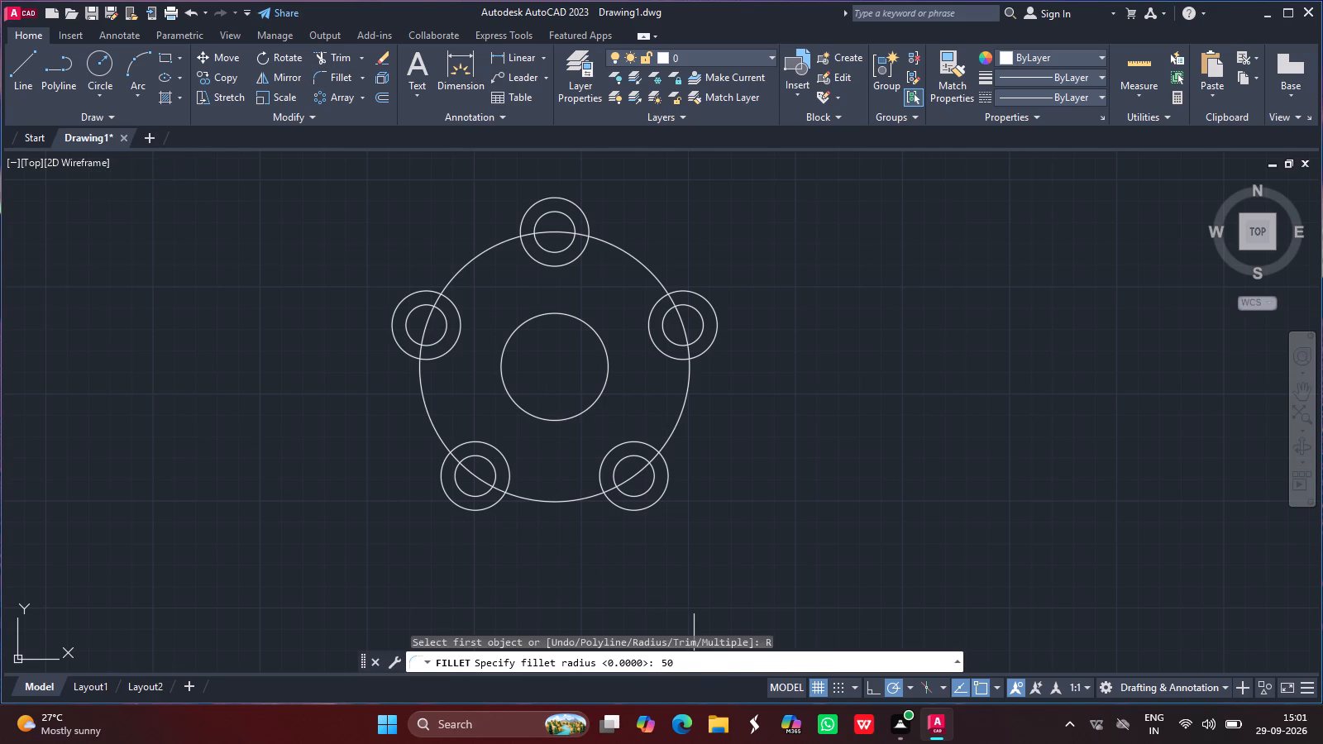
pyautogui.press('Return')
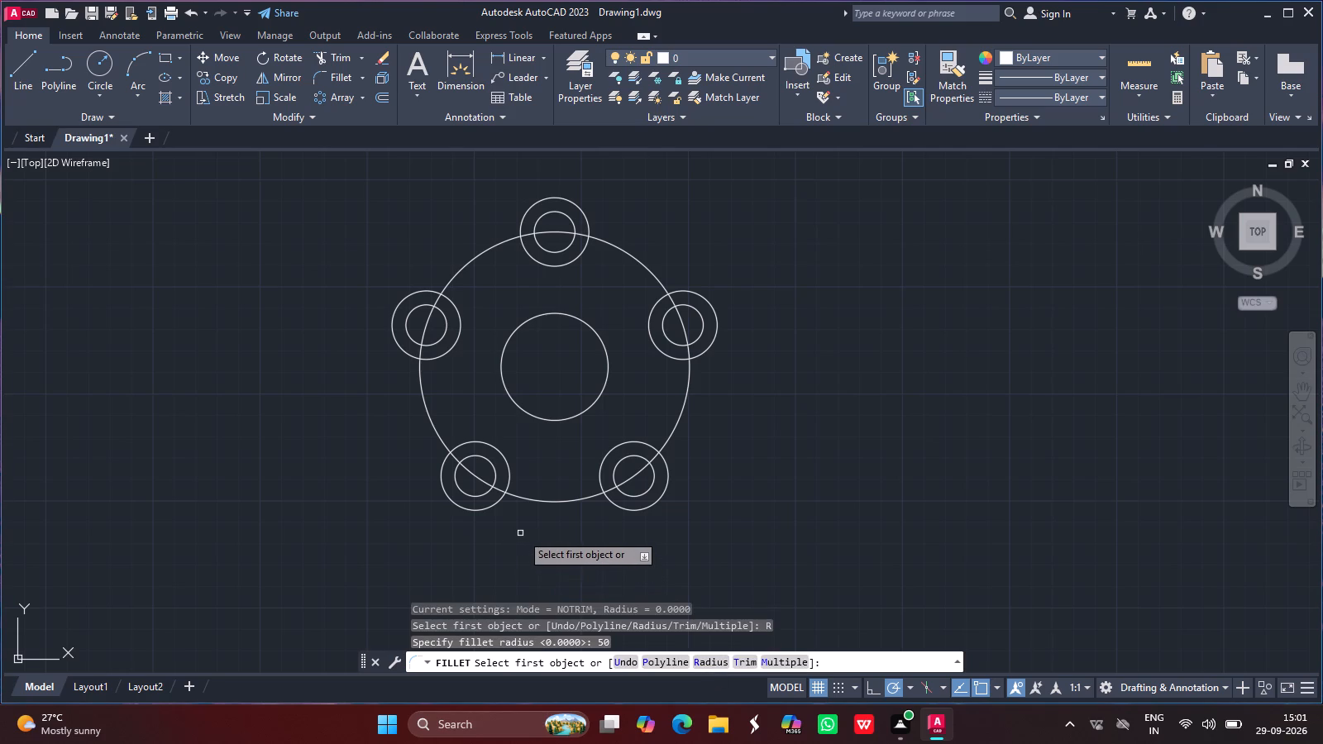
pyautogui.click(495, 506)
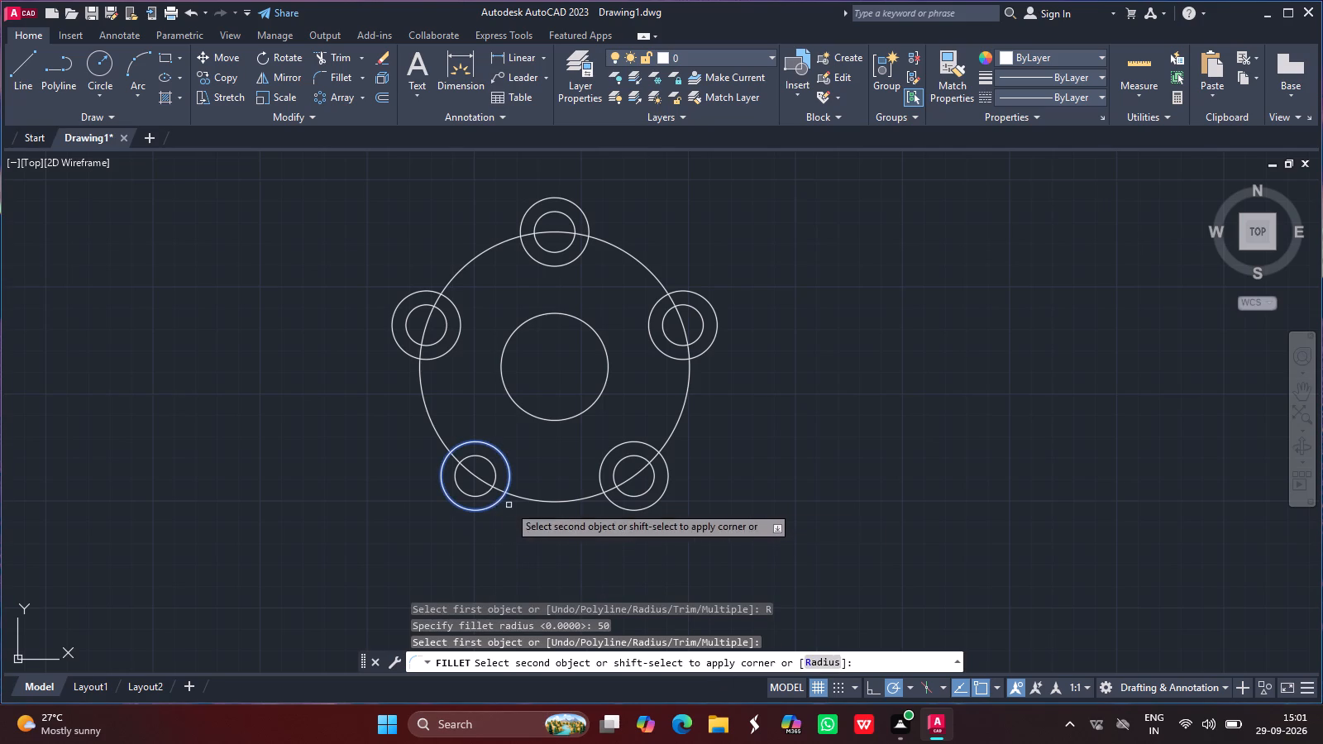
pyautogui.click(624, 508)
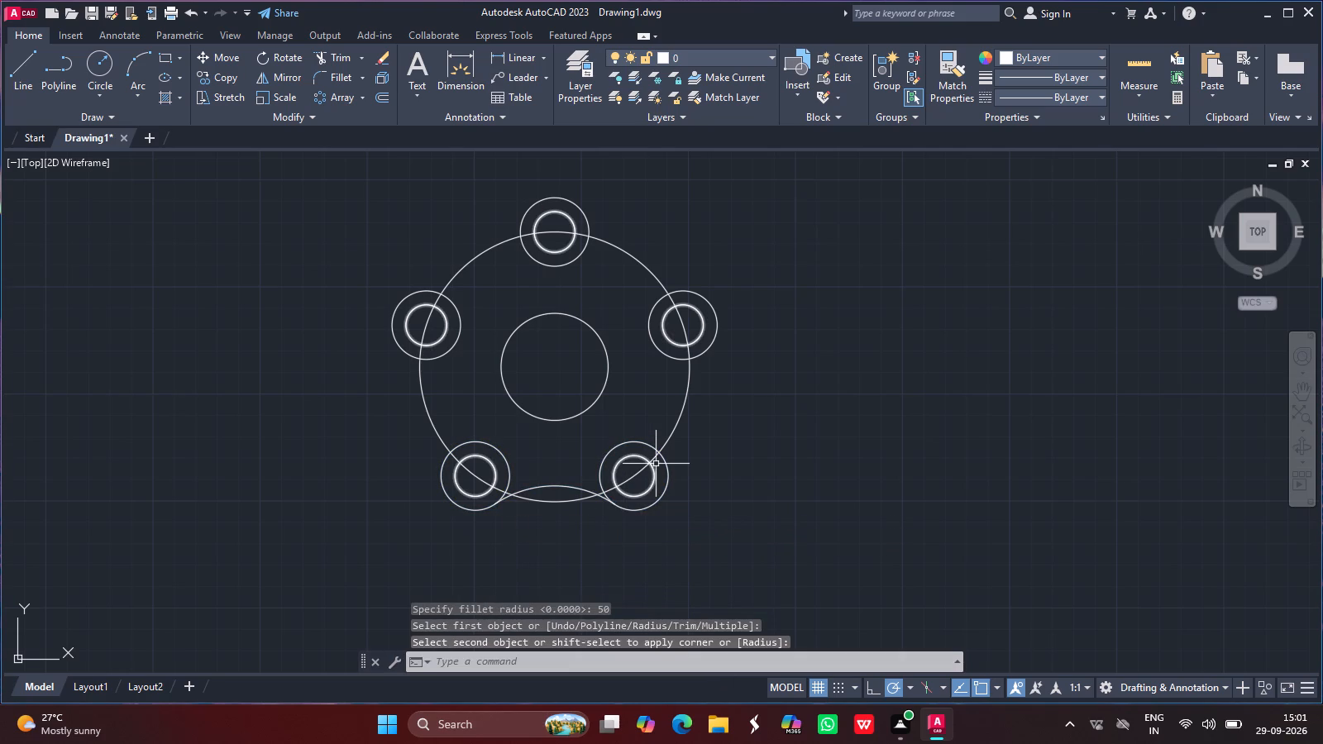
# Add radius-50 fillets between the four remaining adjacent pairs of radius-16 circles, going counterclockwise from lower-right round to lower-left.
pyautogui.press('Return')
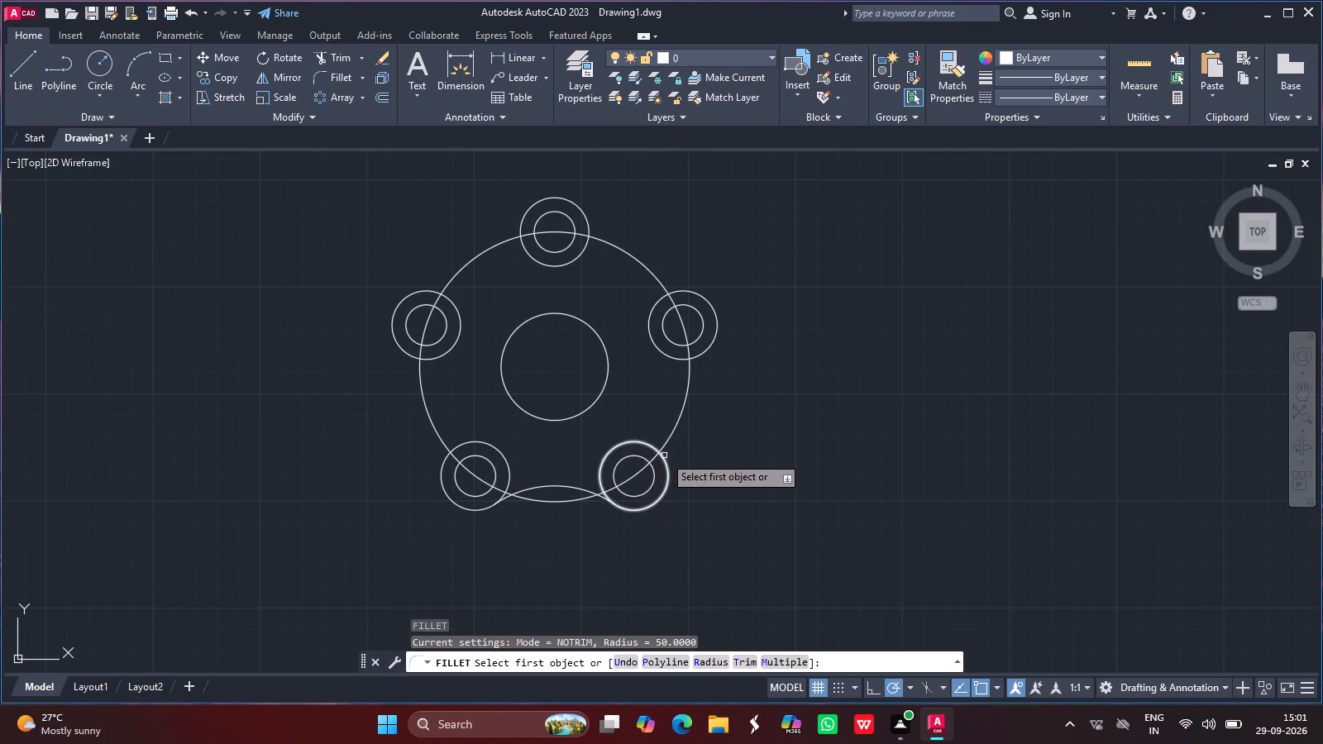
pyautogui.click(665, 455)
pyautogui.click(704, 351)
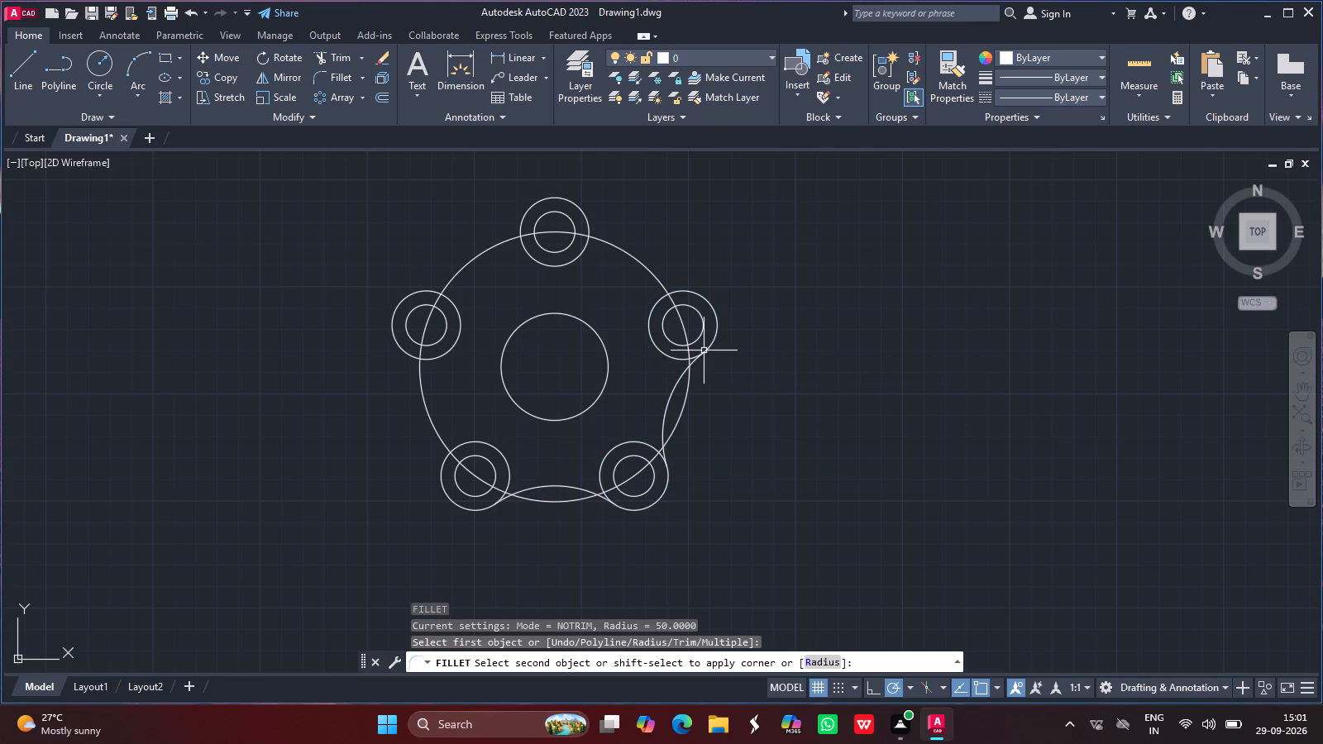
pyautogui.press('Return')
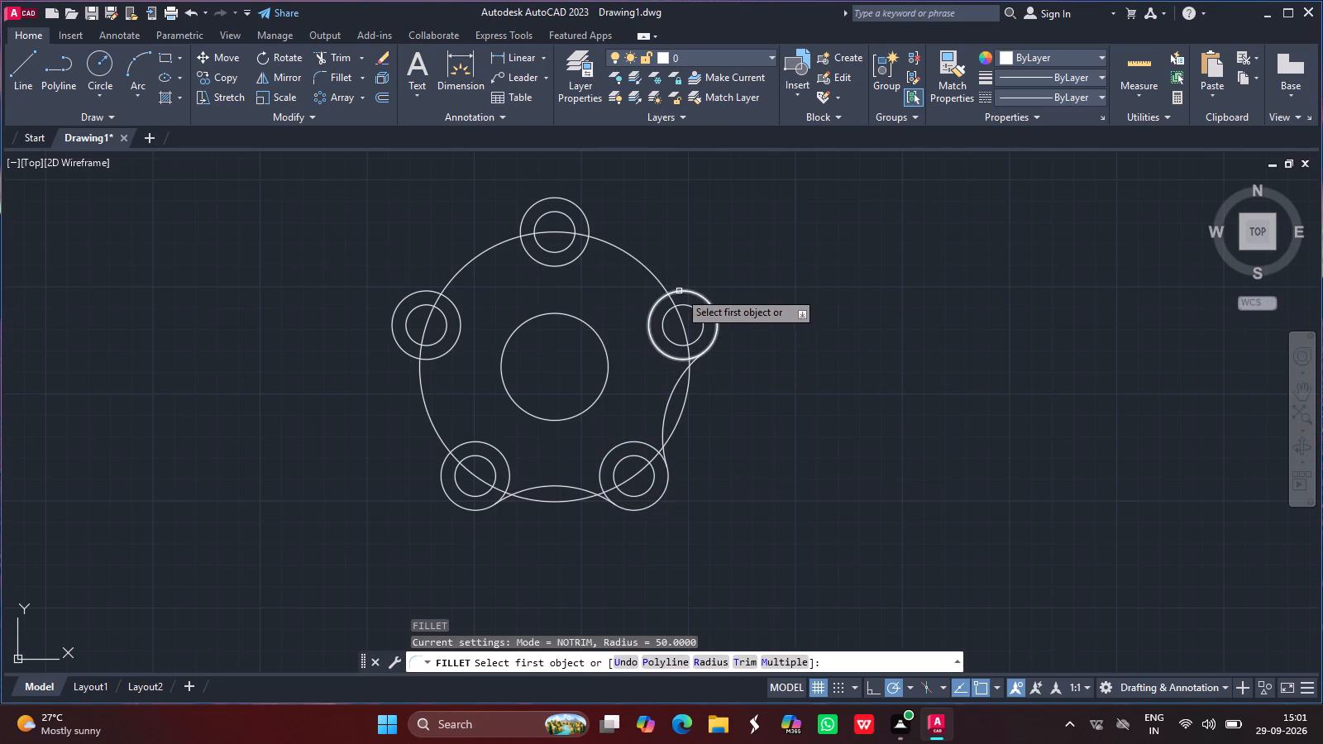
pyautogui.click(679, 291)
pyautogui.click(586, 246)
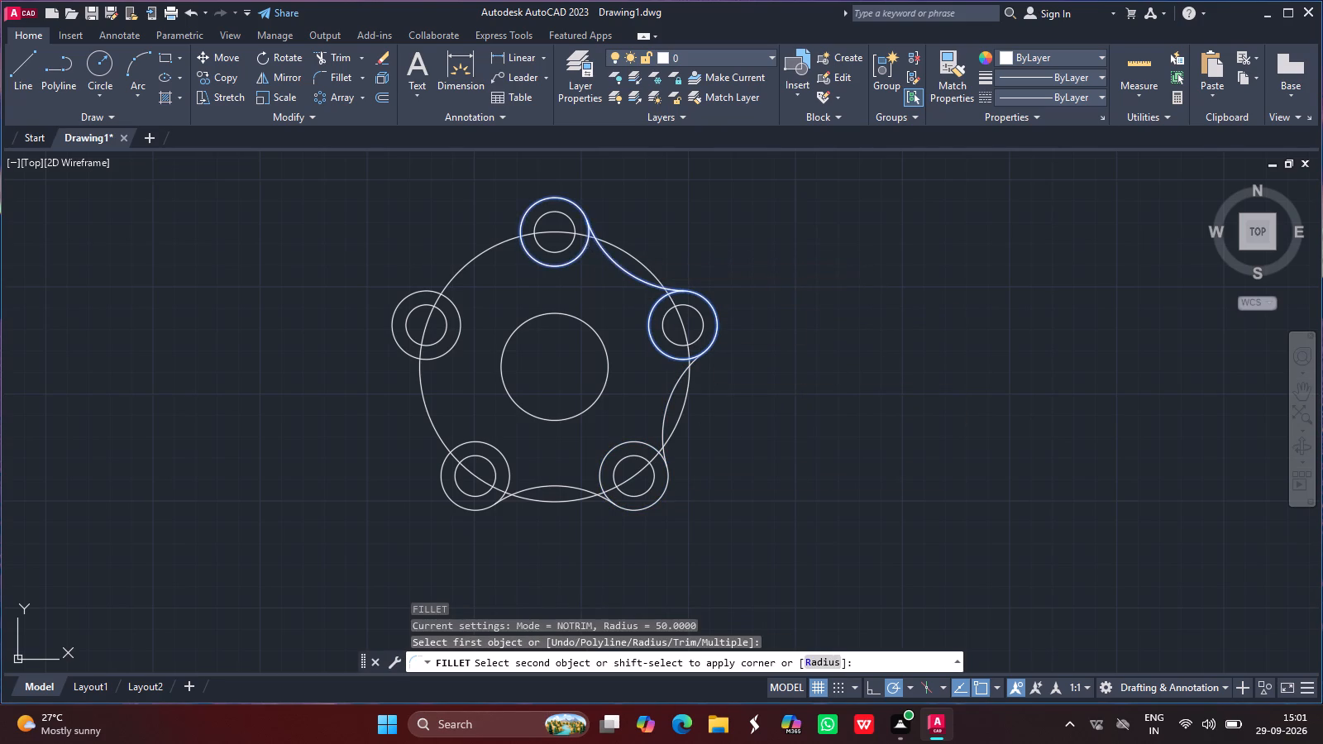
pyautogui.press('Return')
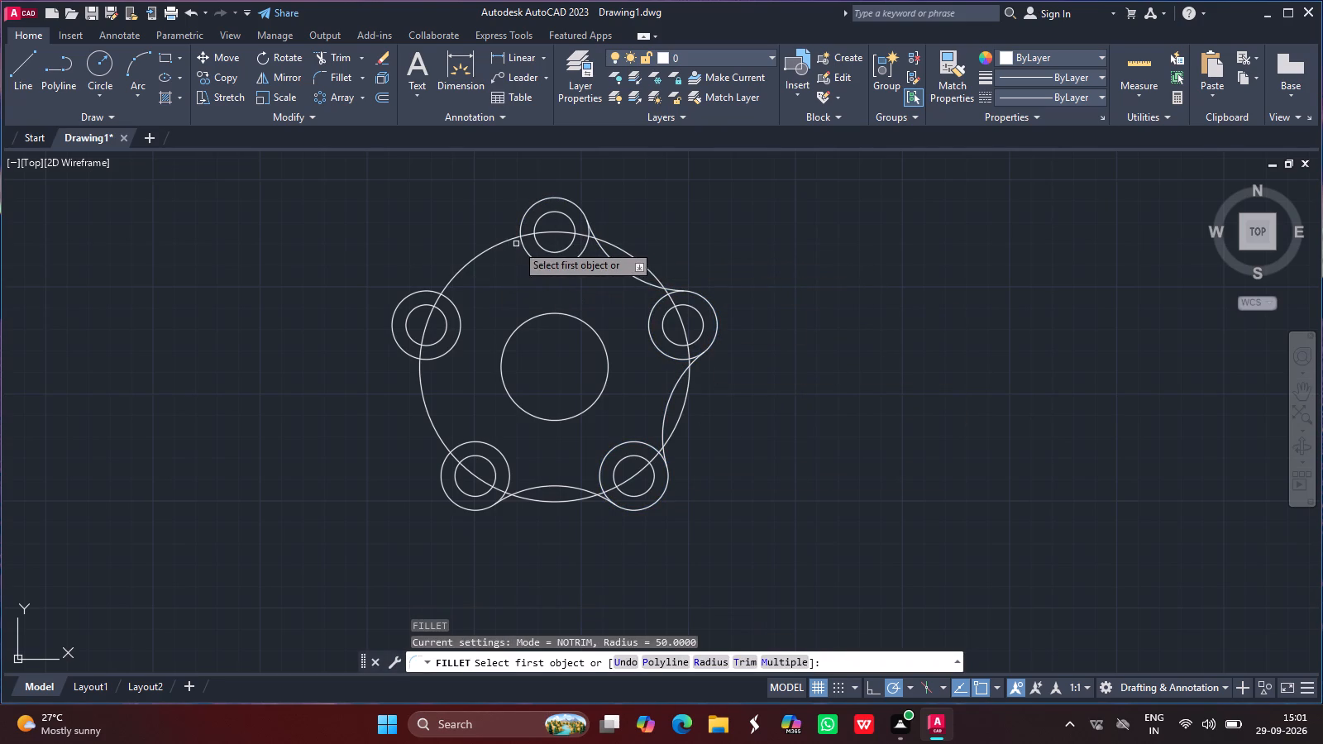
pyautogui.moveTo(522, 247); pyautogui.dragTo(453, 303)
pyautogui.click(453, 303)
pyautogui.press('Return')
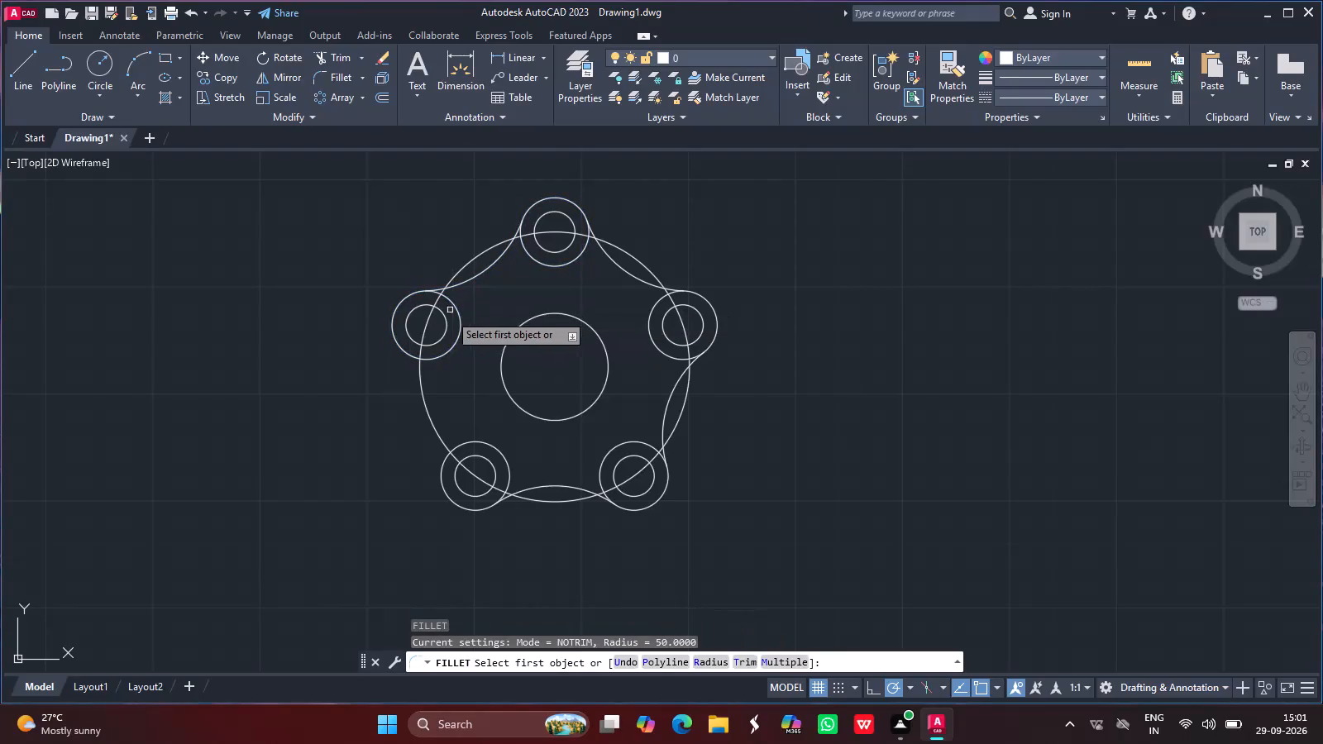
pyautogui.click(432, 358)
pyautogui.click(459, 446)
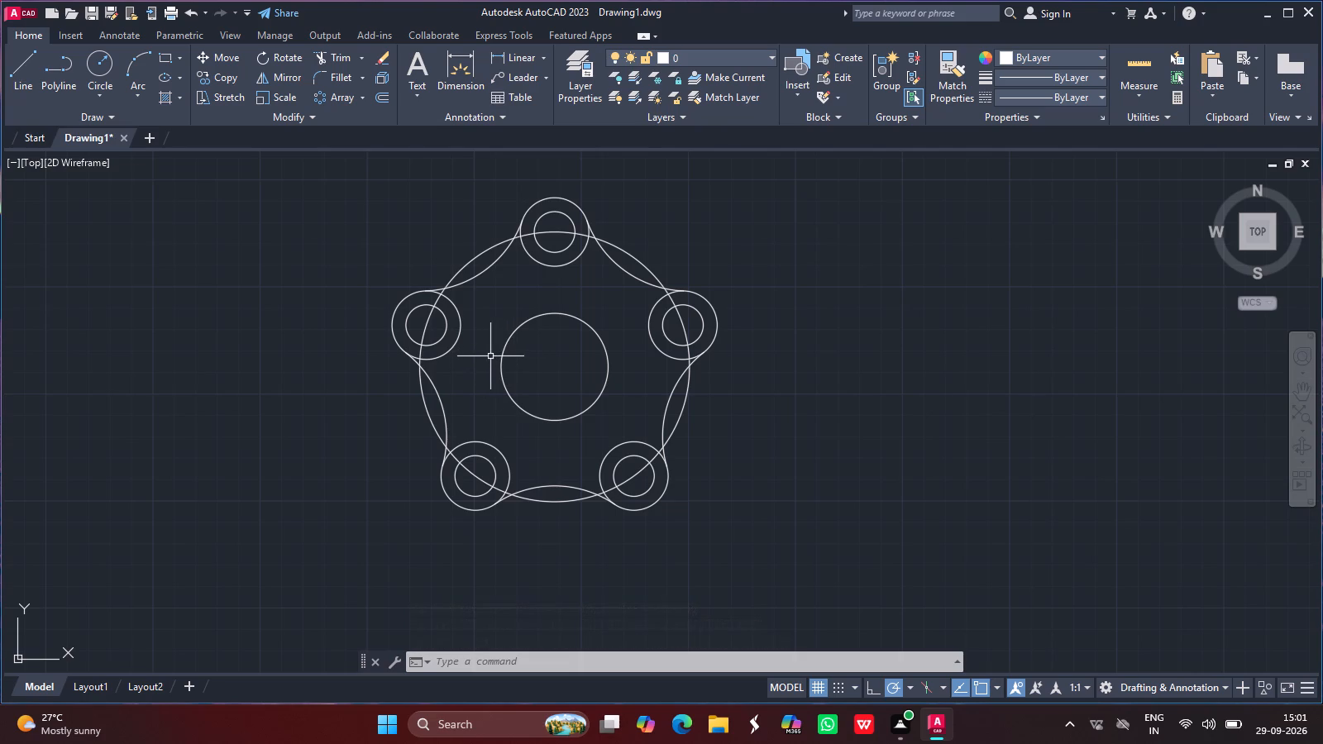
# Draw a circle of diameter 64 concentric with the central hole.
pyautogui.click(94, 63)
pyautogui.click(98, 90)
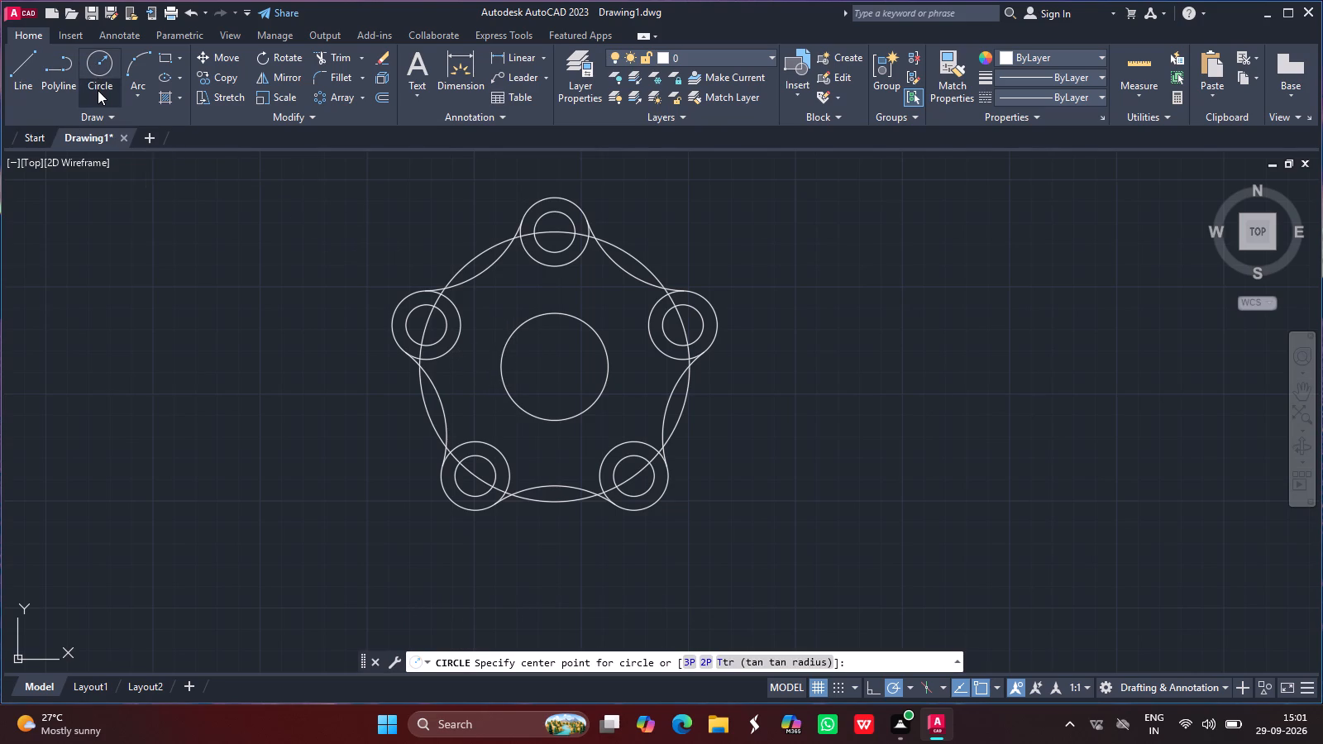
pyautogui.click(140, 154)
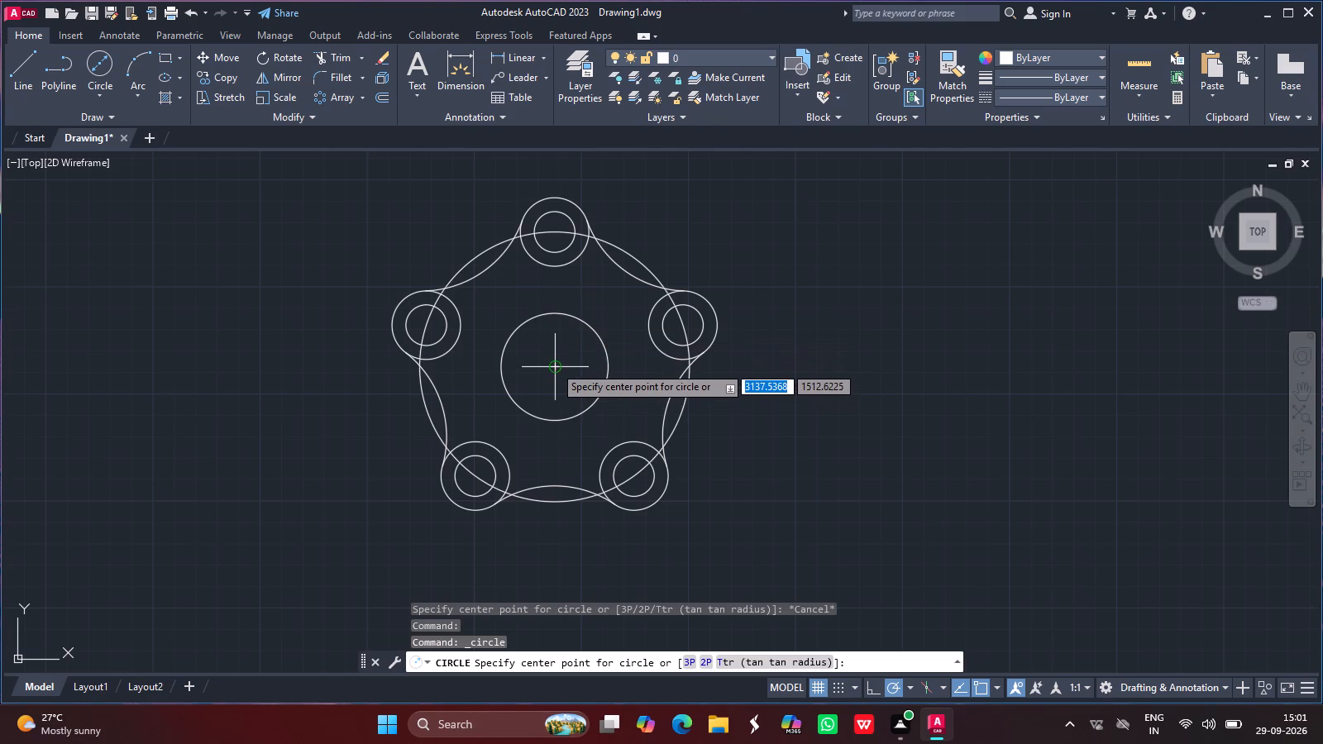
pyautogui.moveTo(554, 365); pyautogui.dragTo(502, 301)
pyautogui.write('64')
pyautogui.press('Return')
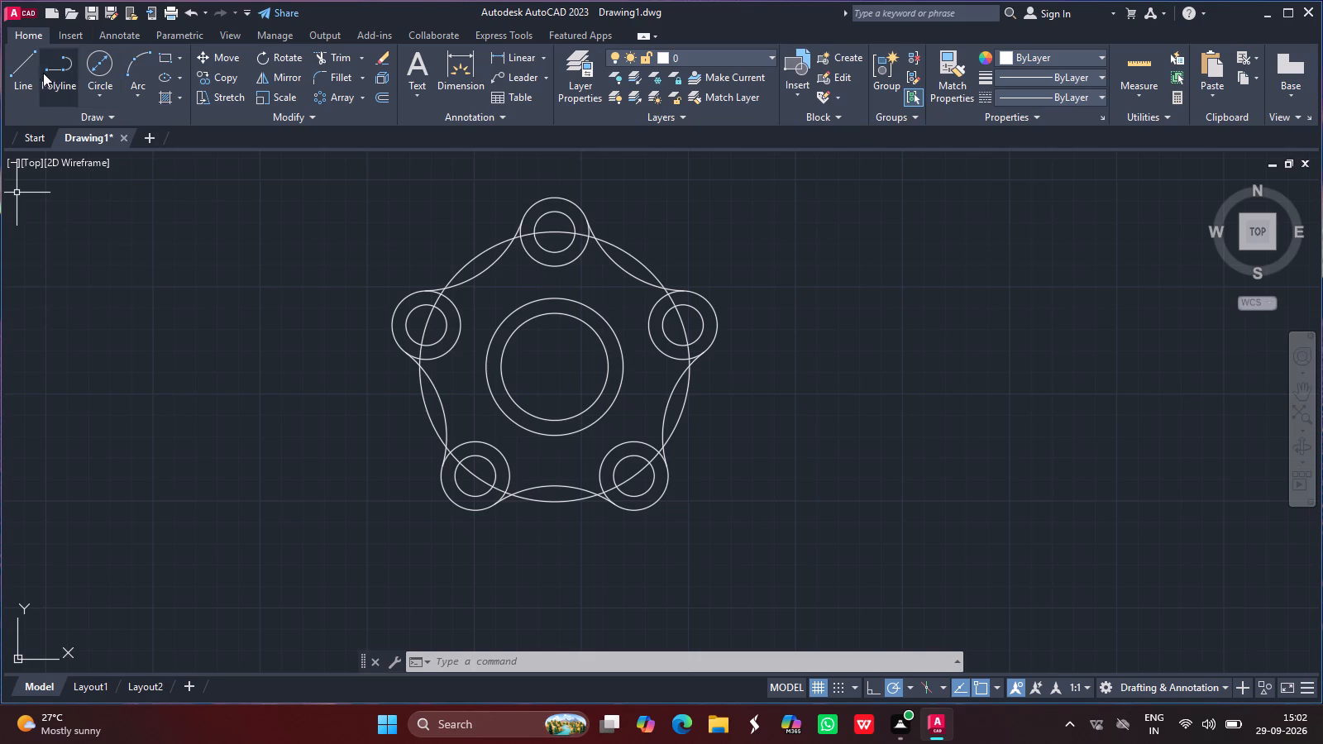
# Draw a vertical line 126 long from the bottom quadrant to the top quadrant of the large circle.
pyautogui.click(26, 55)
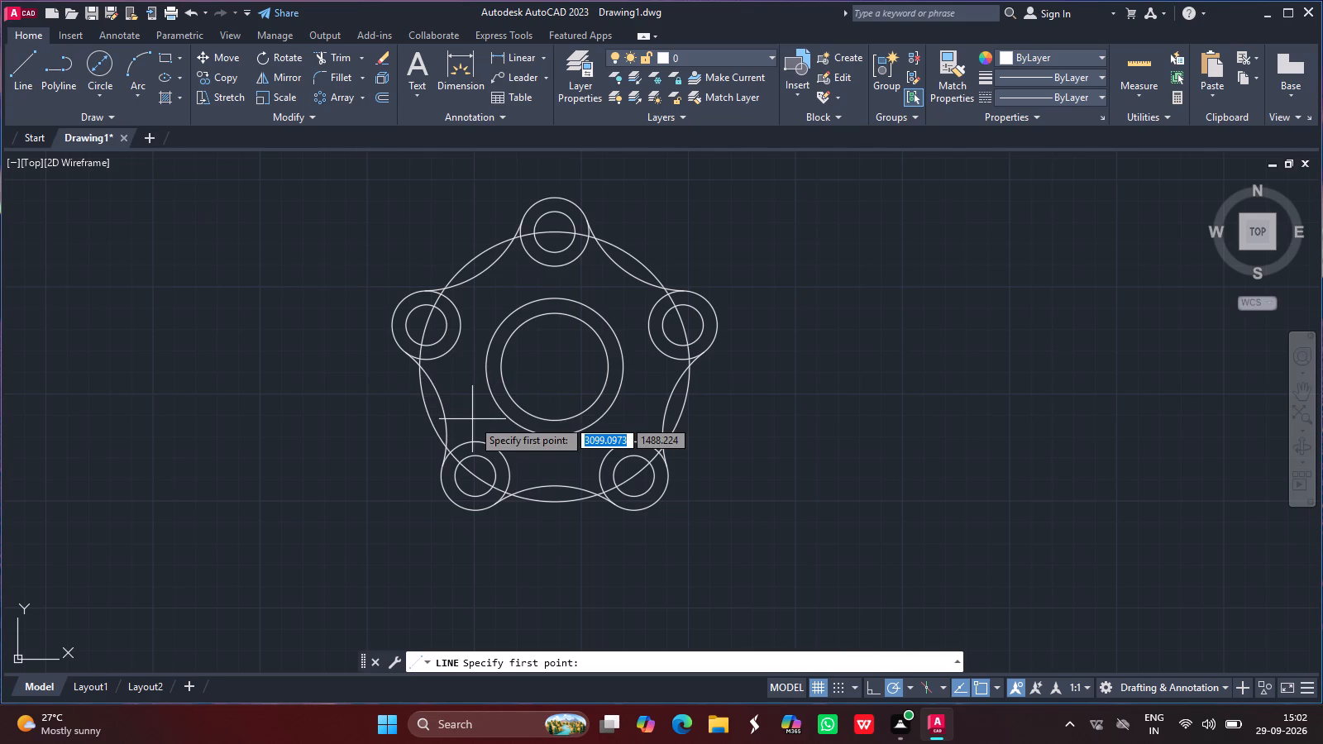
pyautogui.click(559, 504)
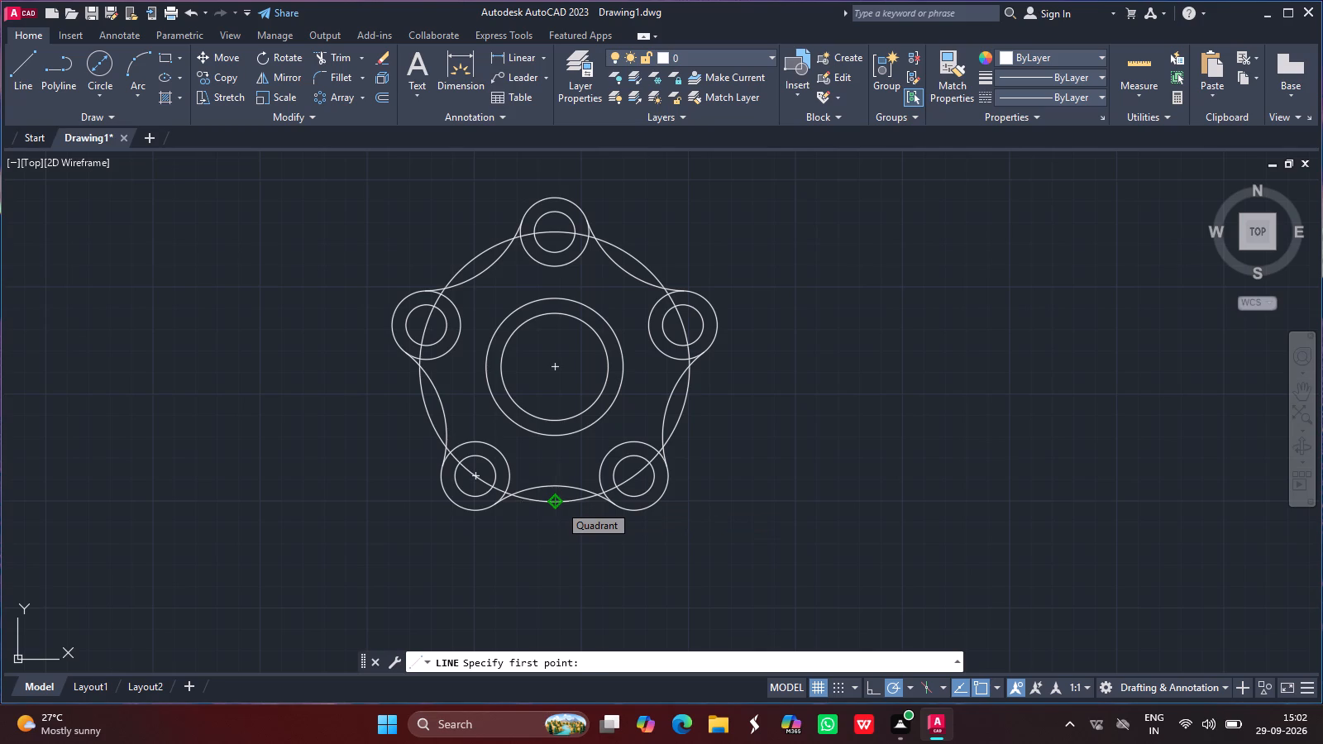
pyautogui.click(555, 231)
pyautogui.press('Return')
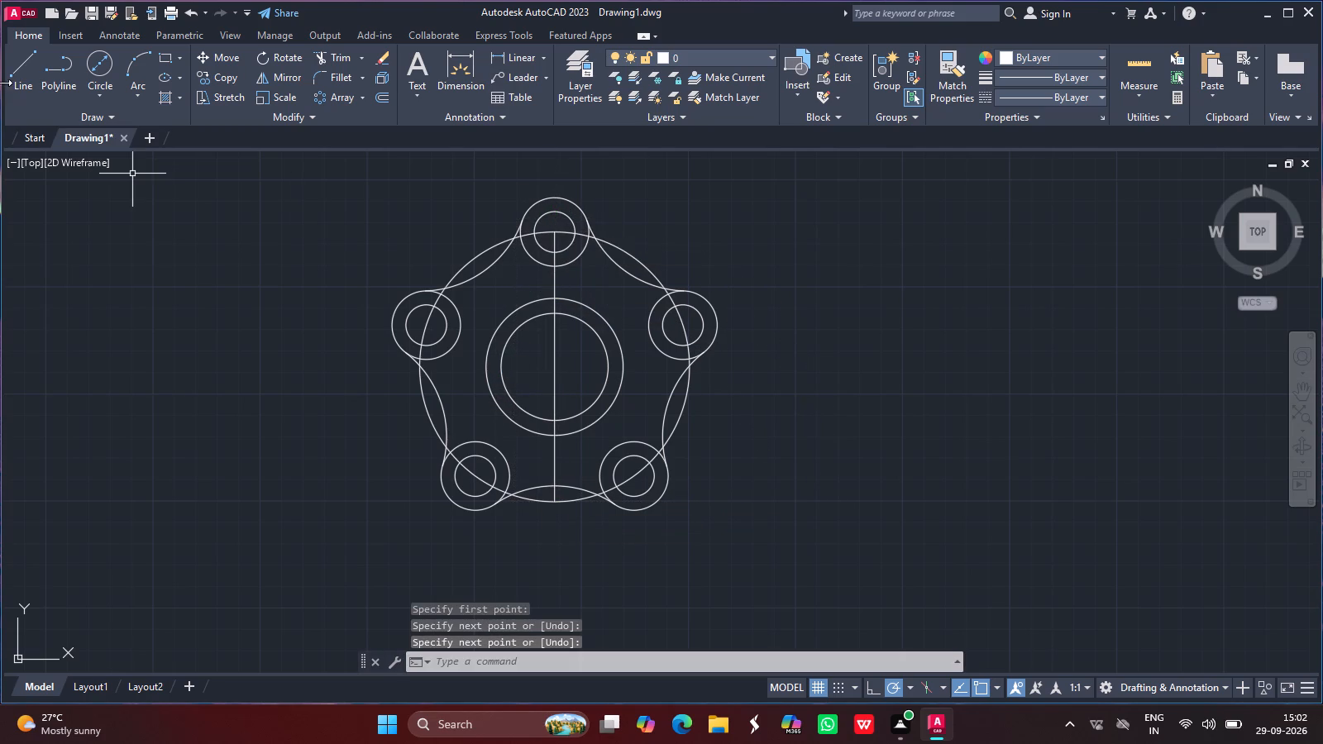
# Draw two horizontal lines, each 63 long, from the part's centre to the left and right quadrants of the large circle.
pyautogui.click(20, 66)
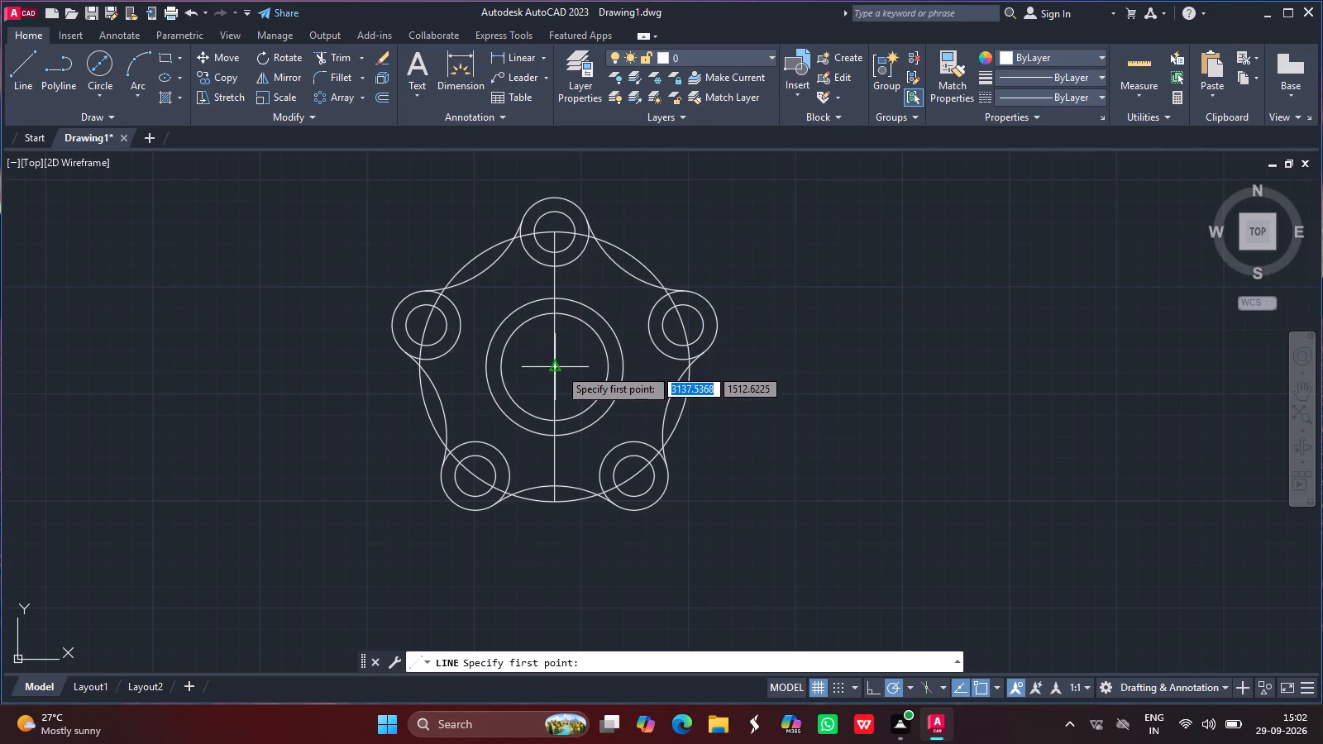
pyautogui.moveTo(558, 370); pyautogui.dragTo(420, 368)
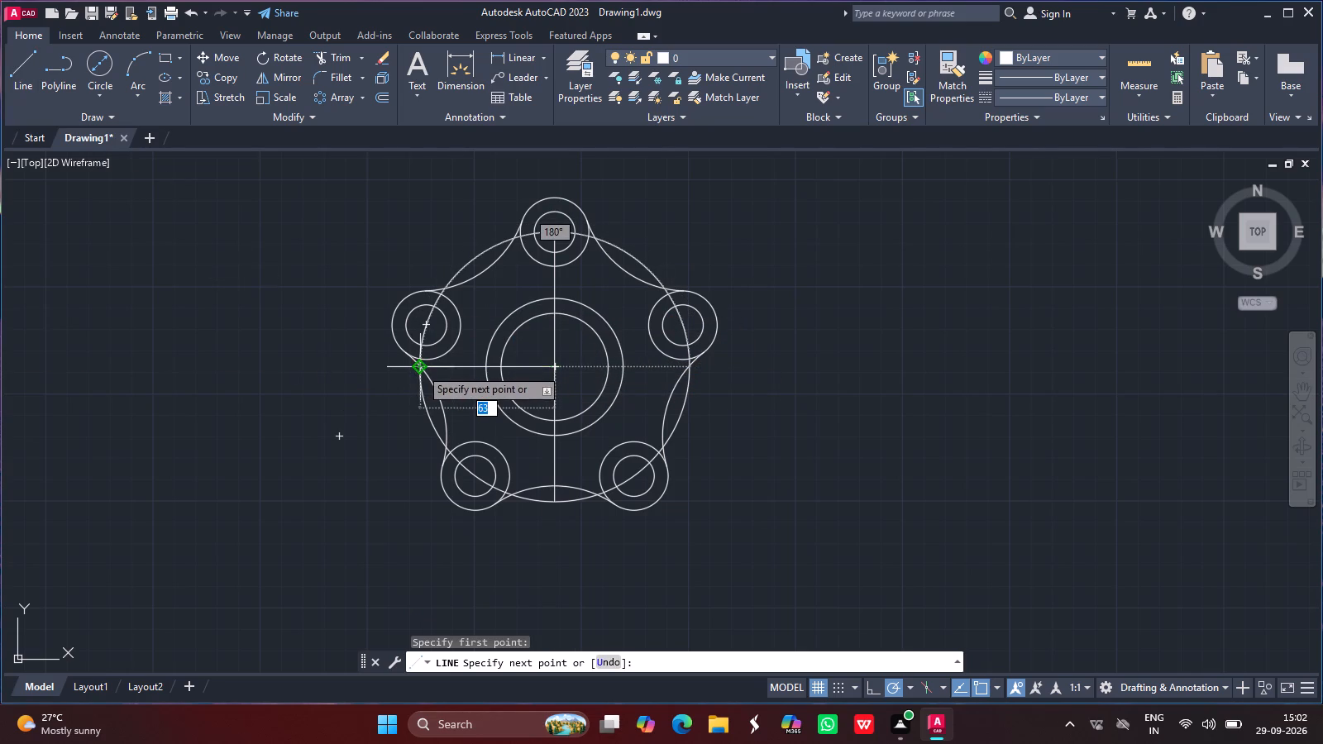
pyautogui.click(420, 368)
pyautogui.press('Return')
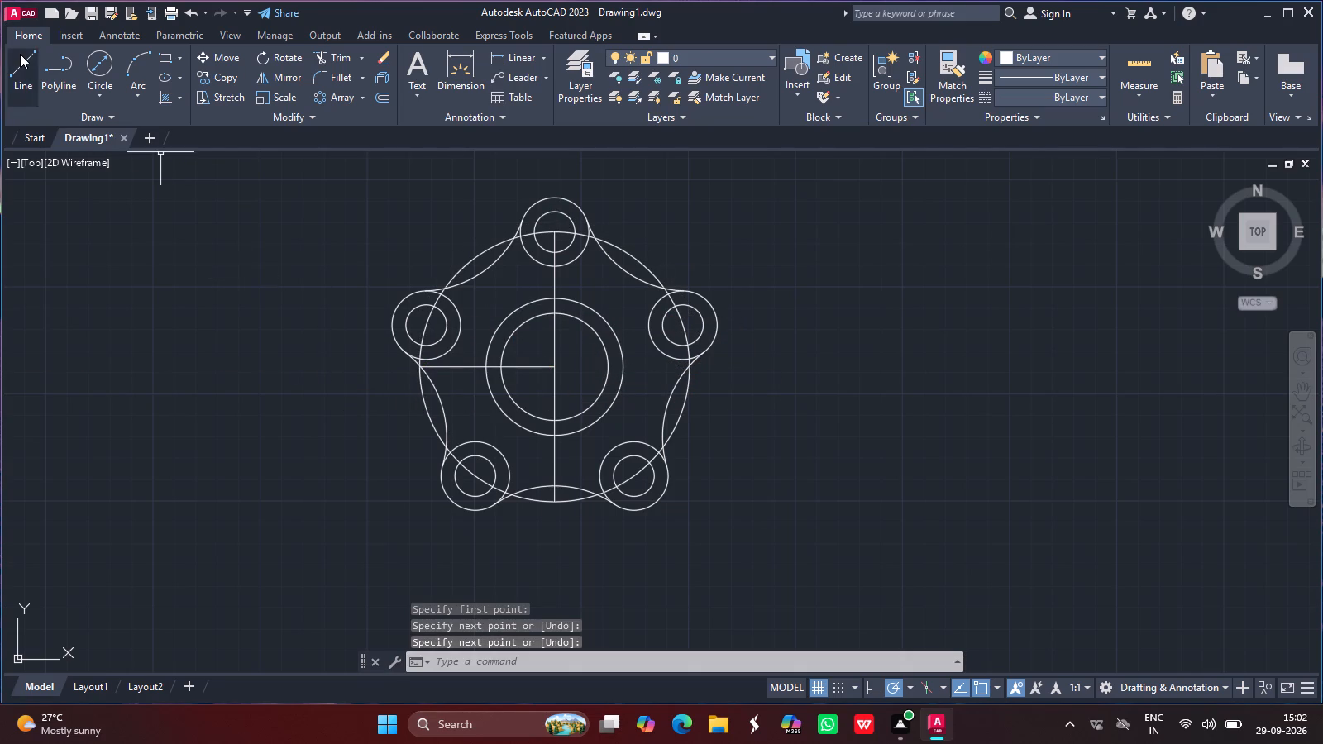
pyautogui.click(20, 54)
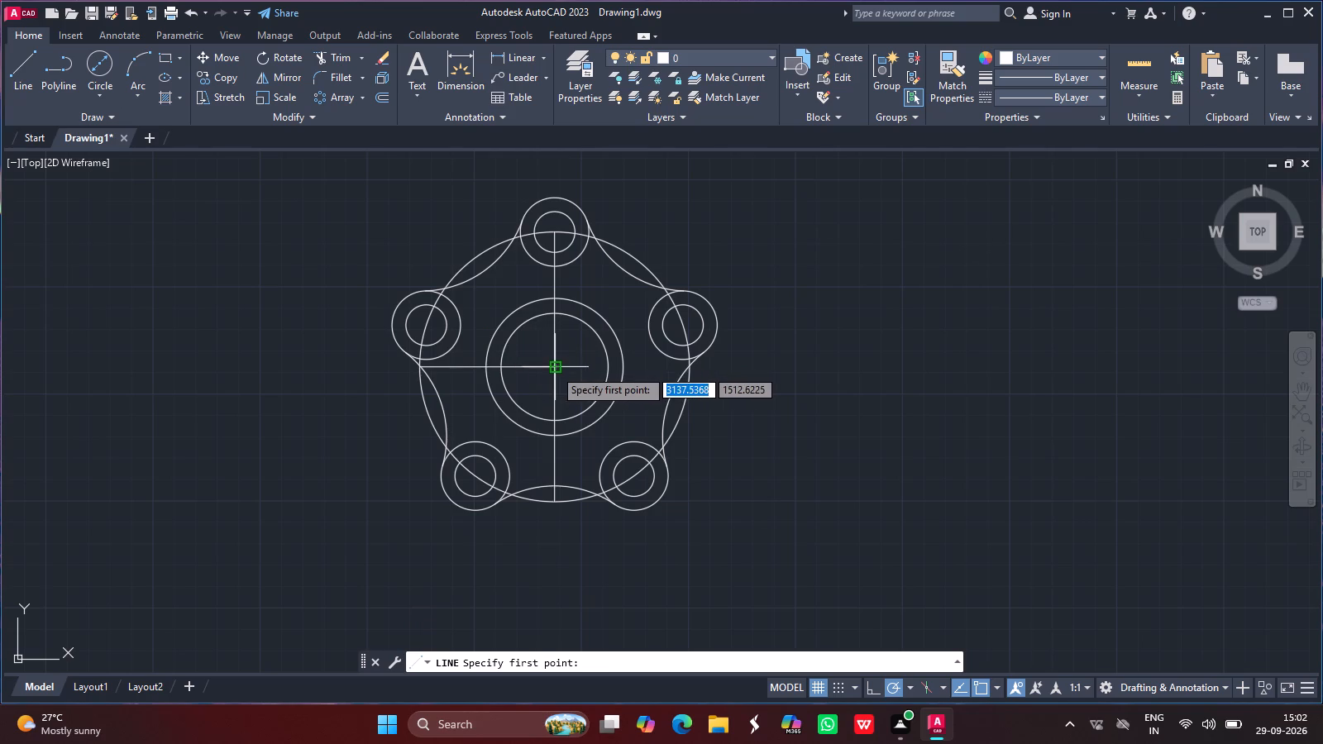
pyautogui.click(554, 369)
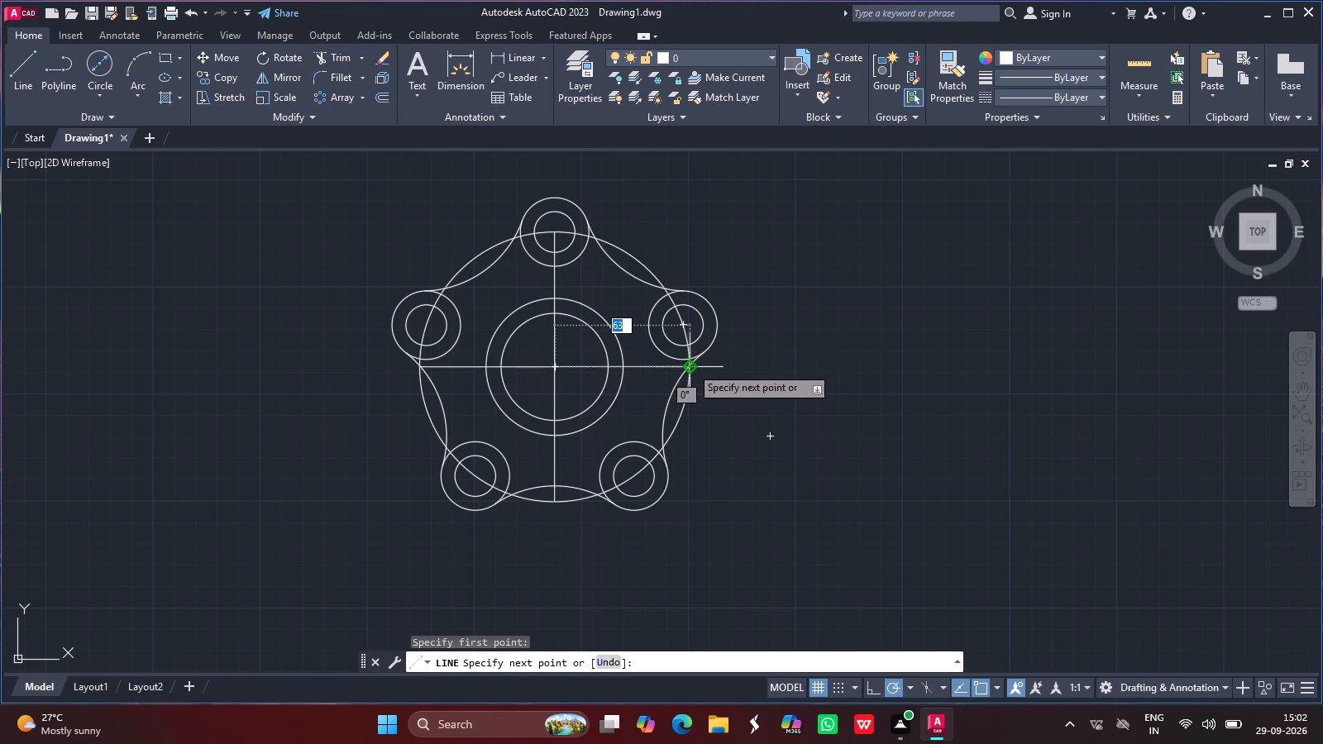
pyautogui.click(690, 366)
pyautogui.press('Return')
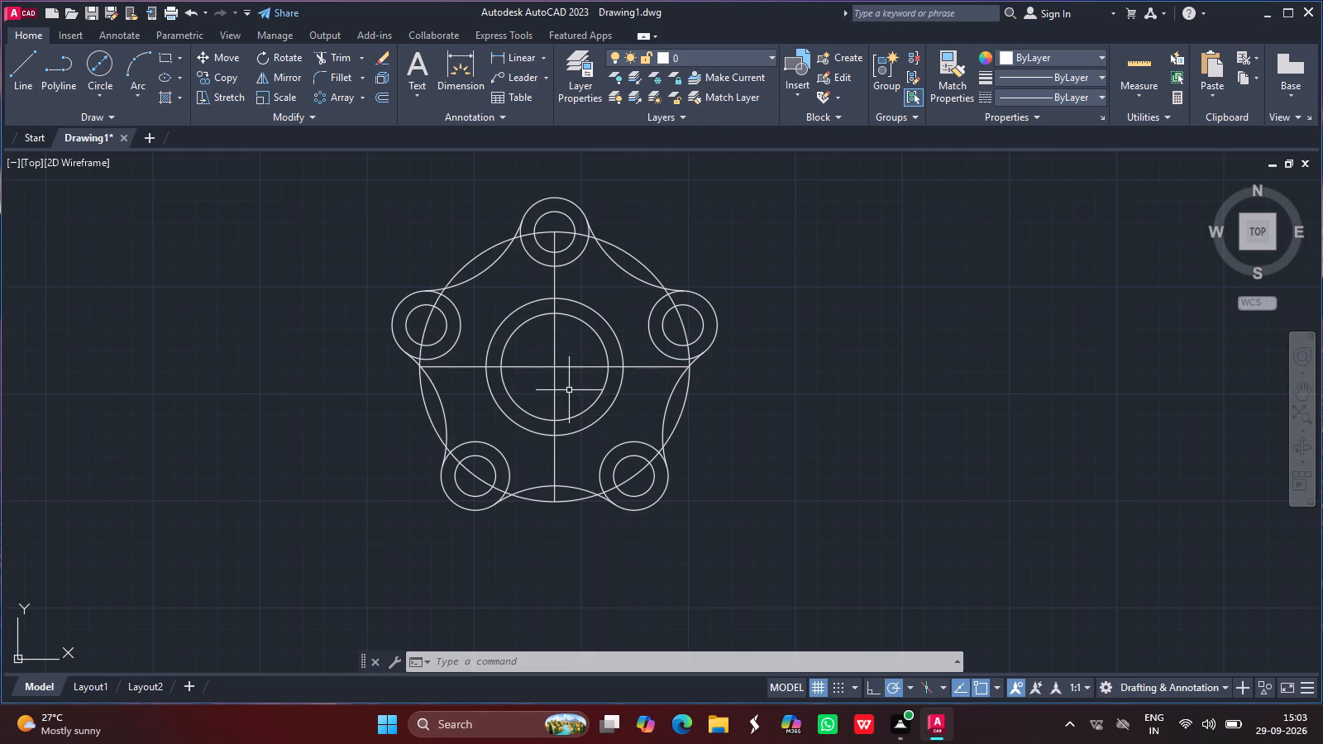
# Draw a diagonal line from the part's centre toward the upper left, ending outside the large circle between the top and upper-left bosses.
pyautogui.click(24, 59)
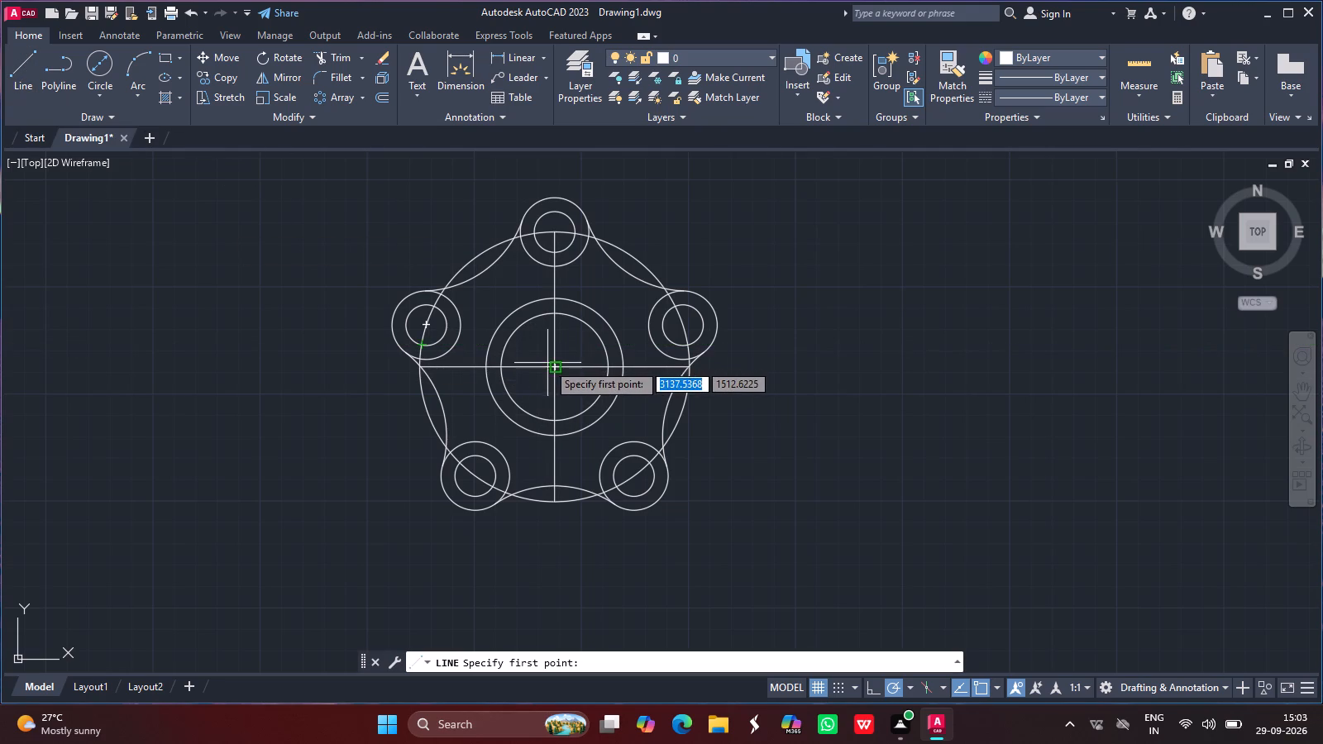
pyautogui.moveTo(554, 365); pyautogui.dragTo(466, 257)
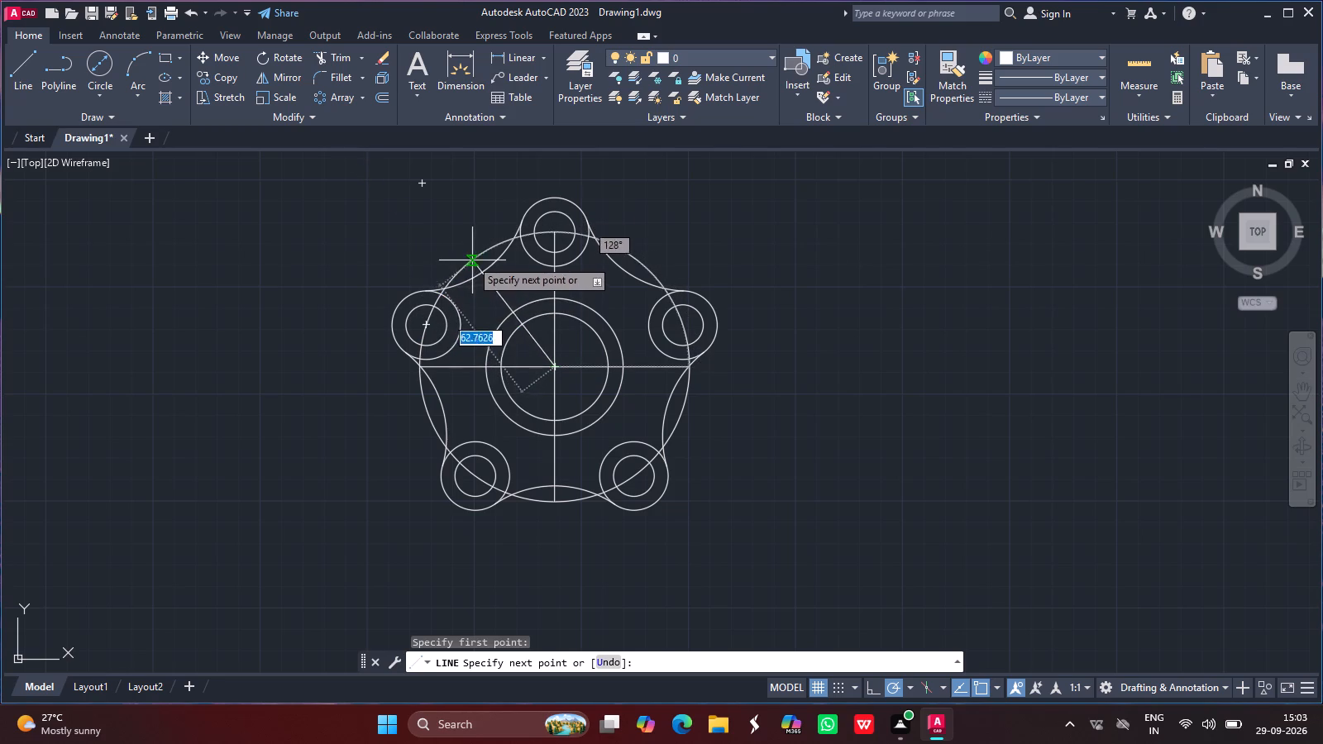
pyautogui.moveTo(466, 257); pyautogui.dragTo(432, 239)
pyautogui.click(432, 239)
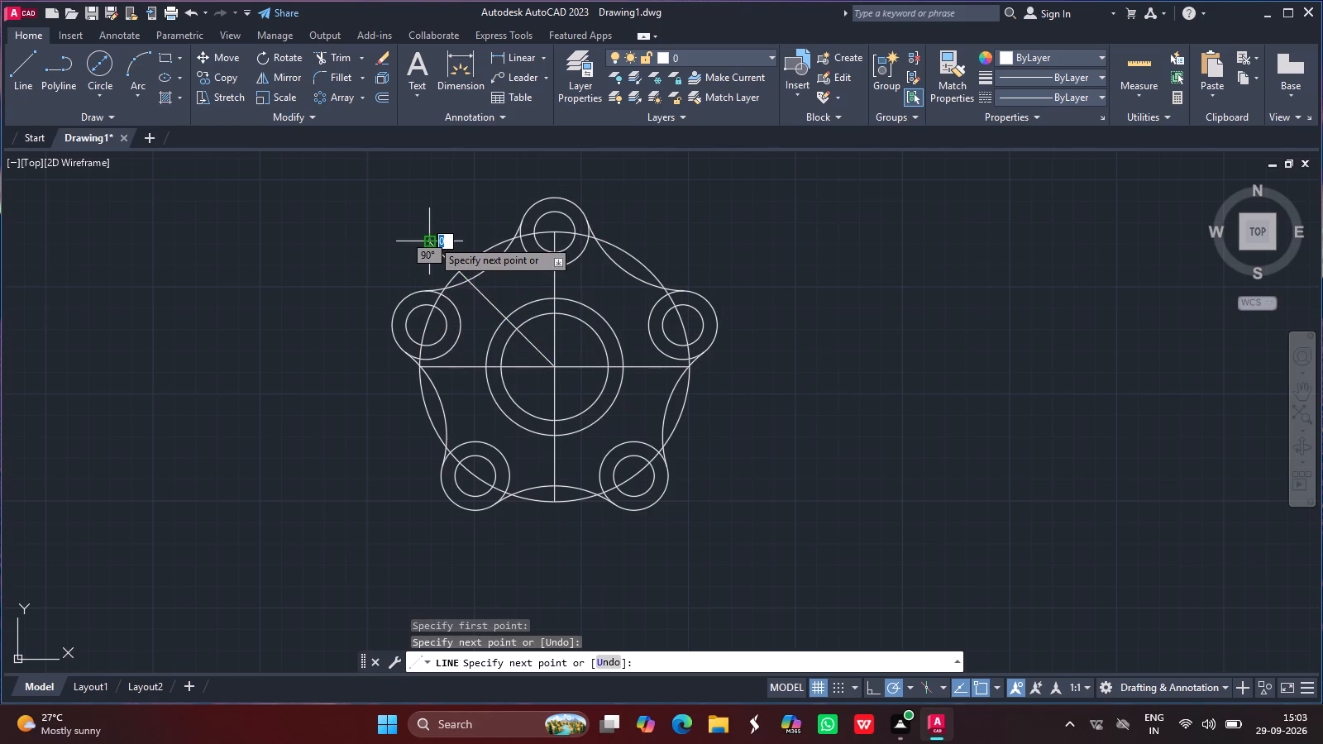
pyautogui.press('Return')
# Draw three diagonal lines from the part's centre at 45°, 225° and 315°, each ending outside the large circle.
pyautogui.click(24, 64)
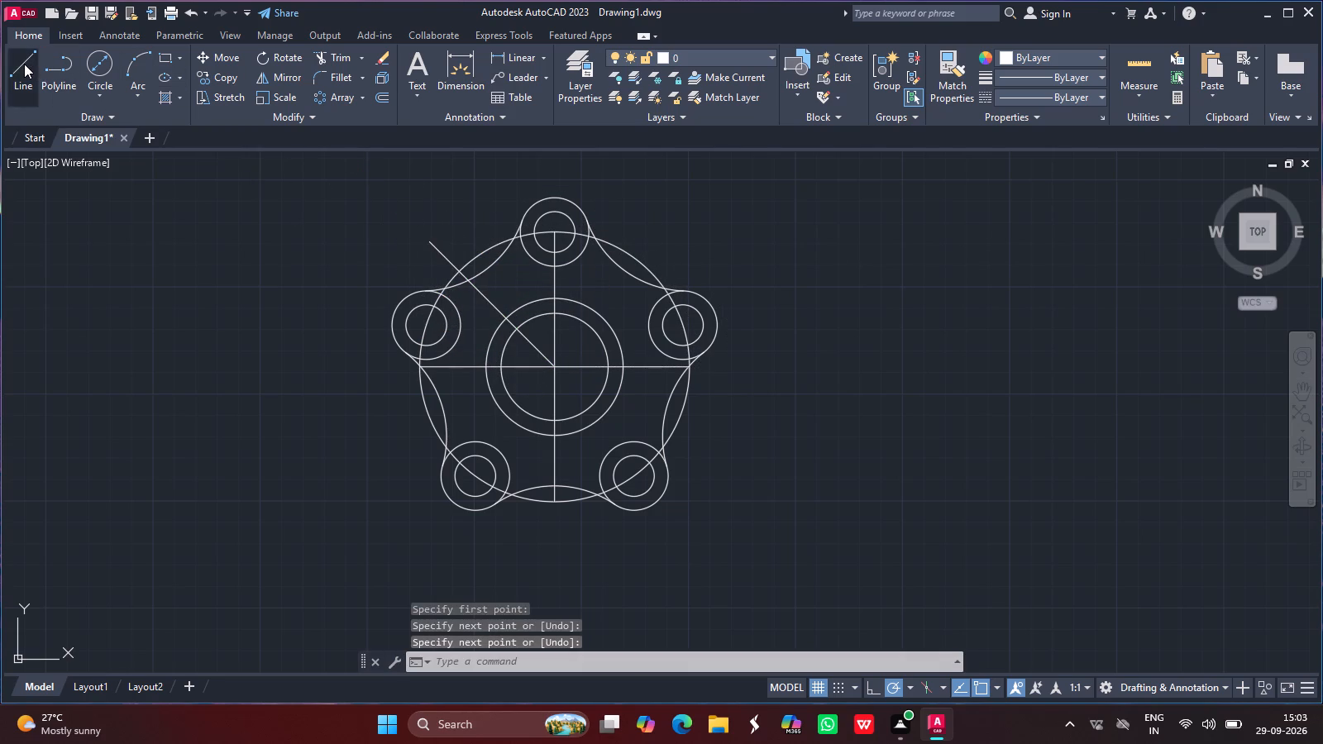
pyautogui.click(558, 365)
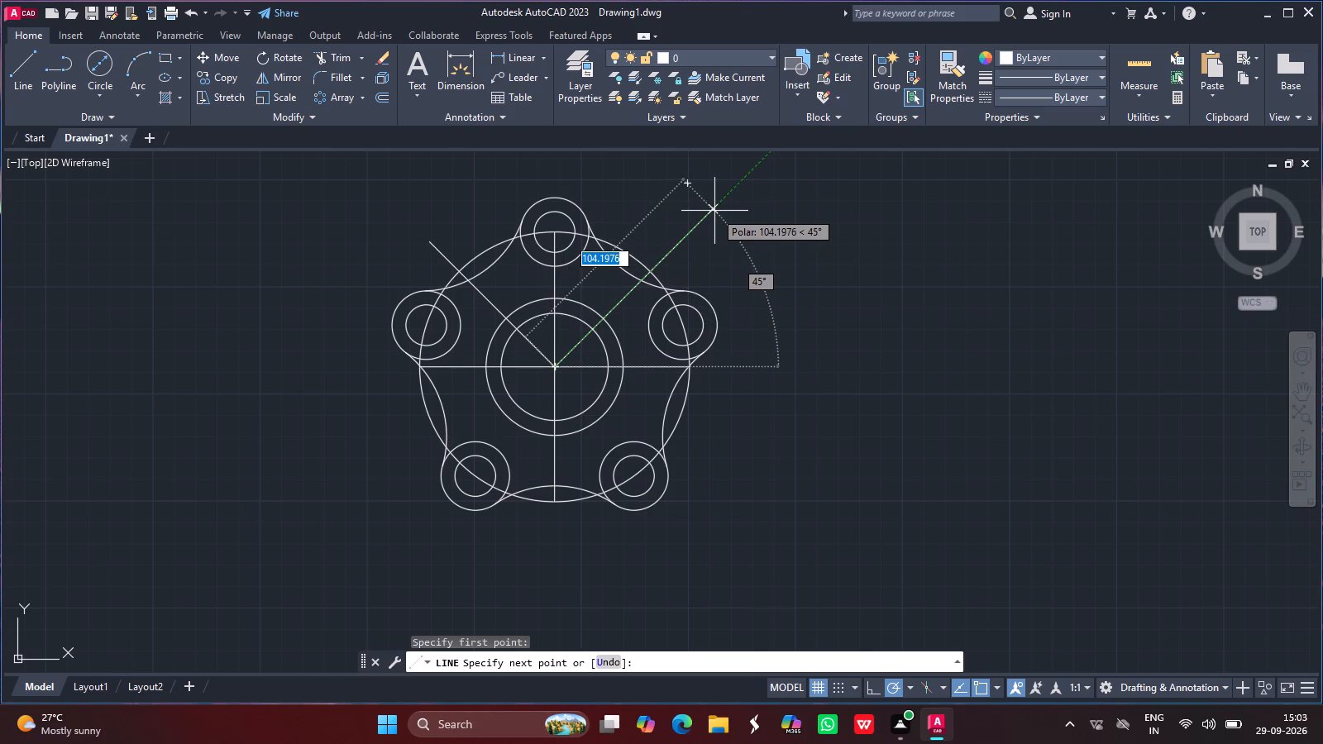
pyautogui.click(671, 247)
pyautogui.press('Return')
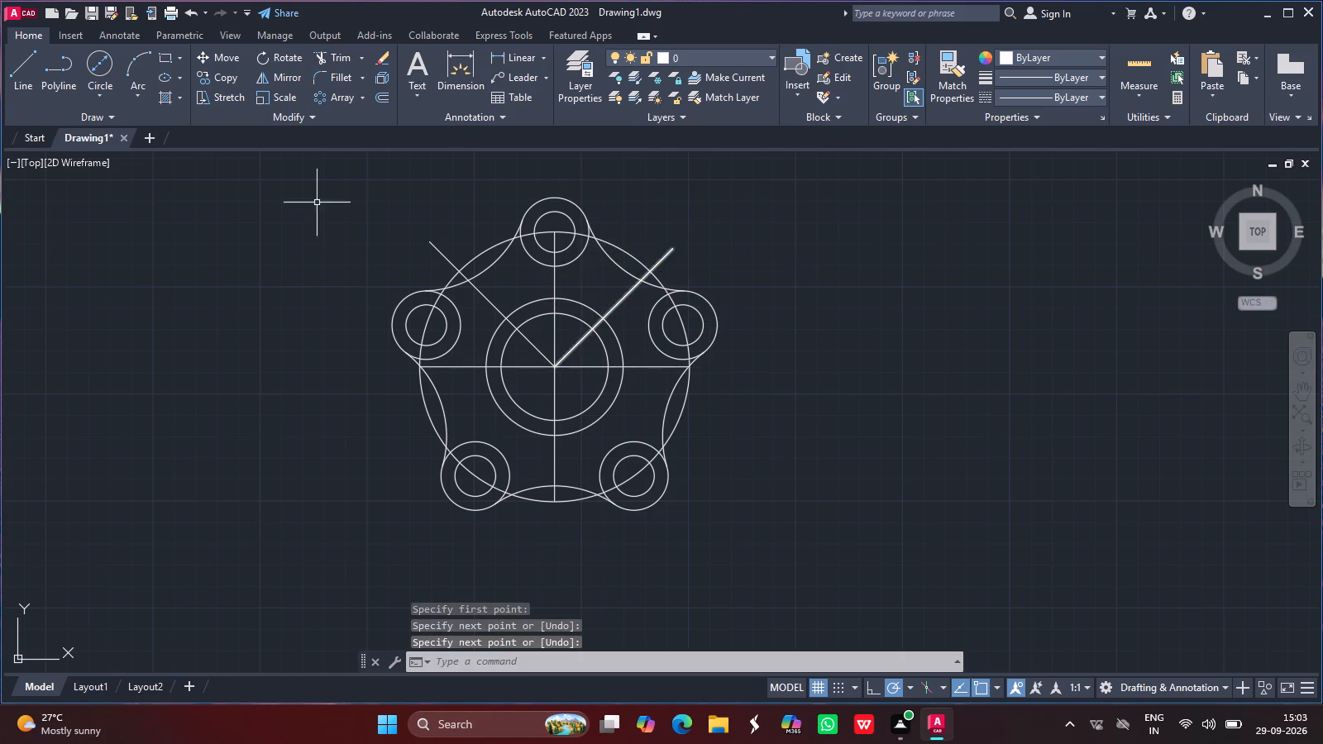
pyautogui.click(16, 72)
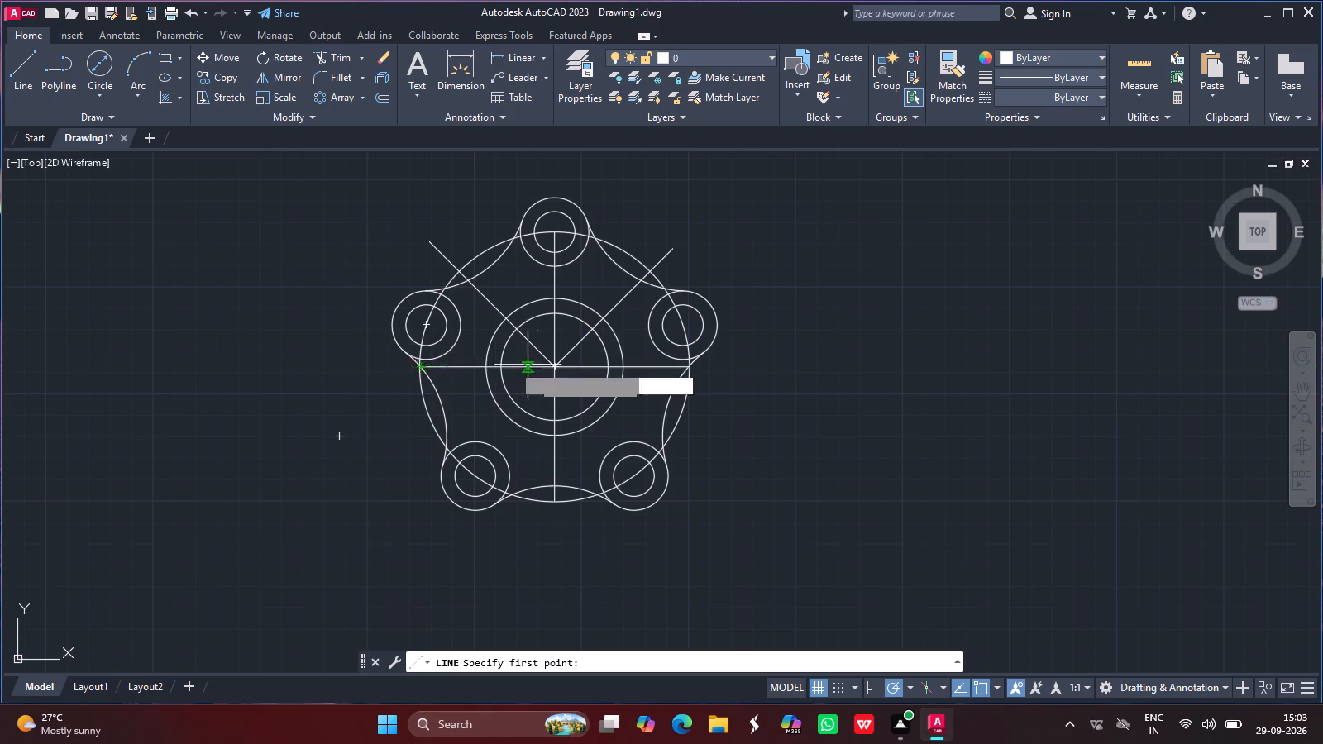
pyautogui.moveTo(555, 365); pyautogui.dragTo(420, 447)
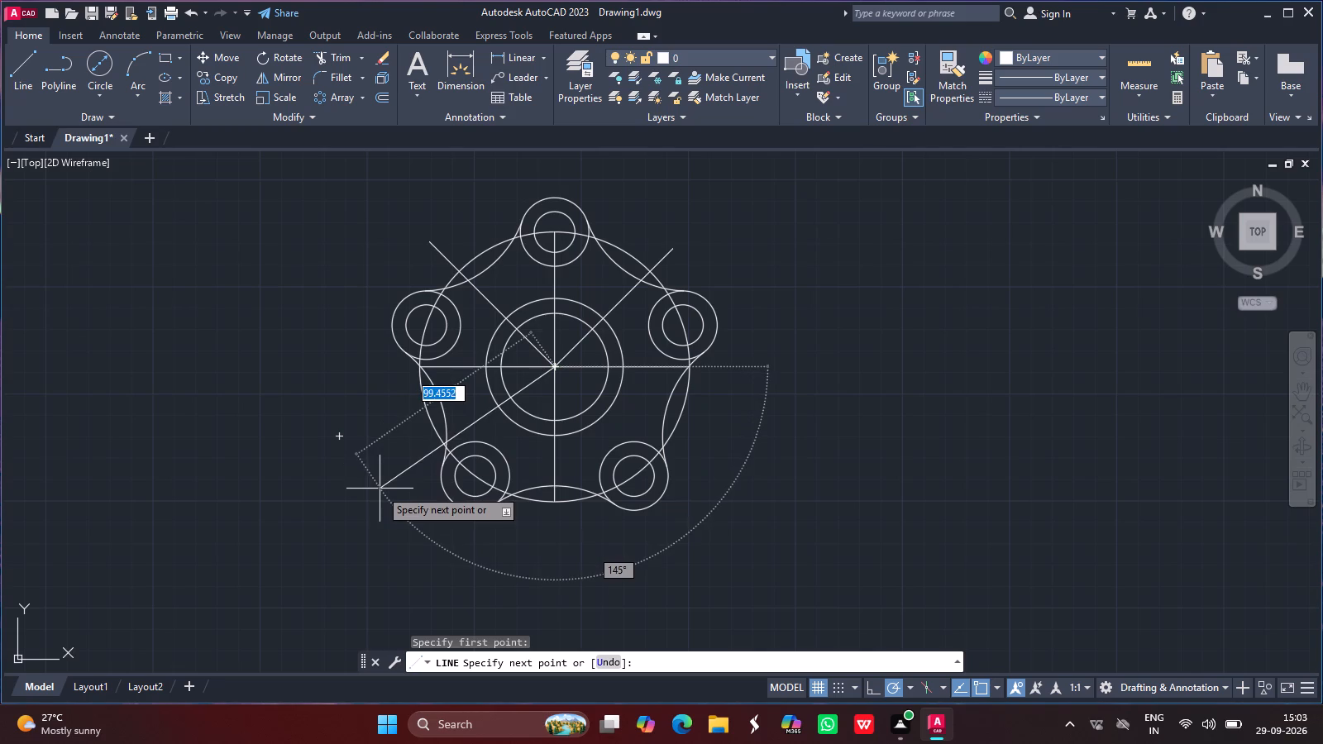
pyautogui.click(394, 531)
pyautogui.press('Return')
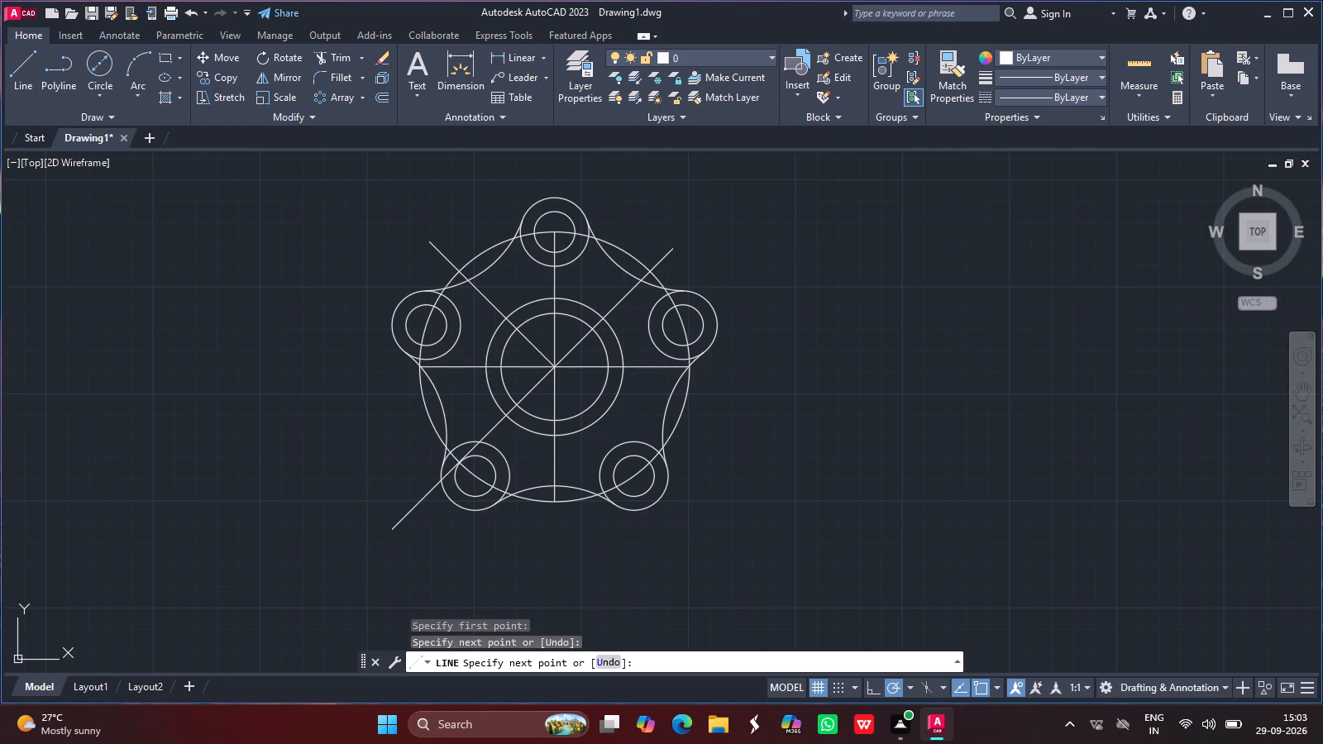
pyautogui.click(15, 66)
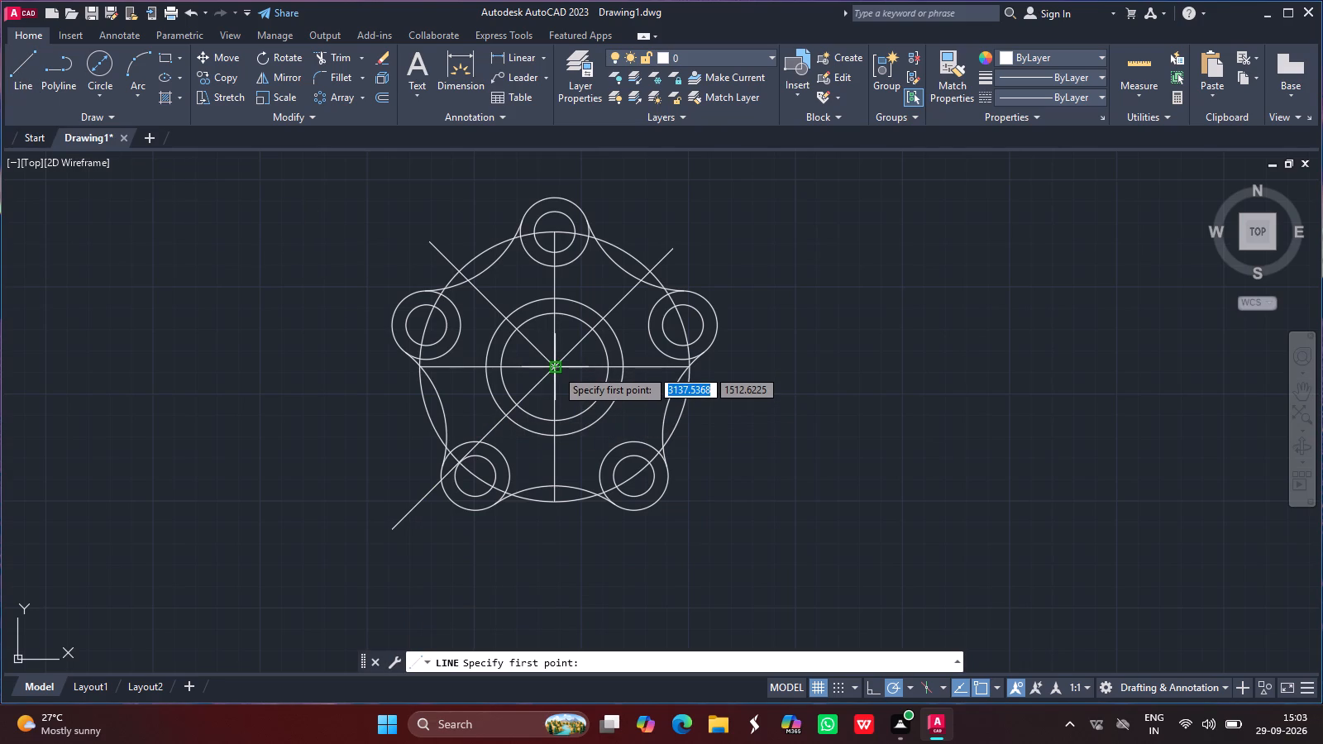
pyautogui.moveTo(555, 365); pyautogui.dragTo(698, 457)
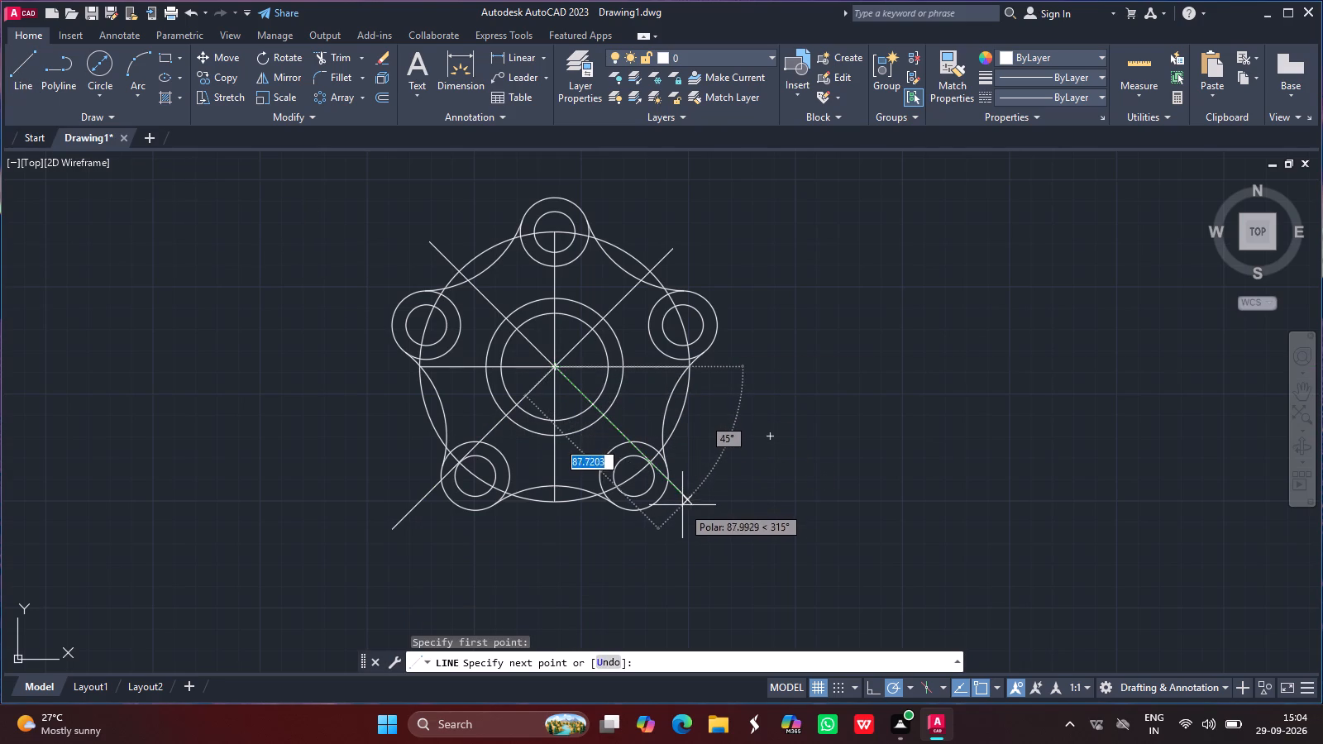
pyautogui.click(679, 498)
pyautogui.press('Return')
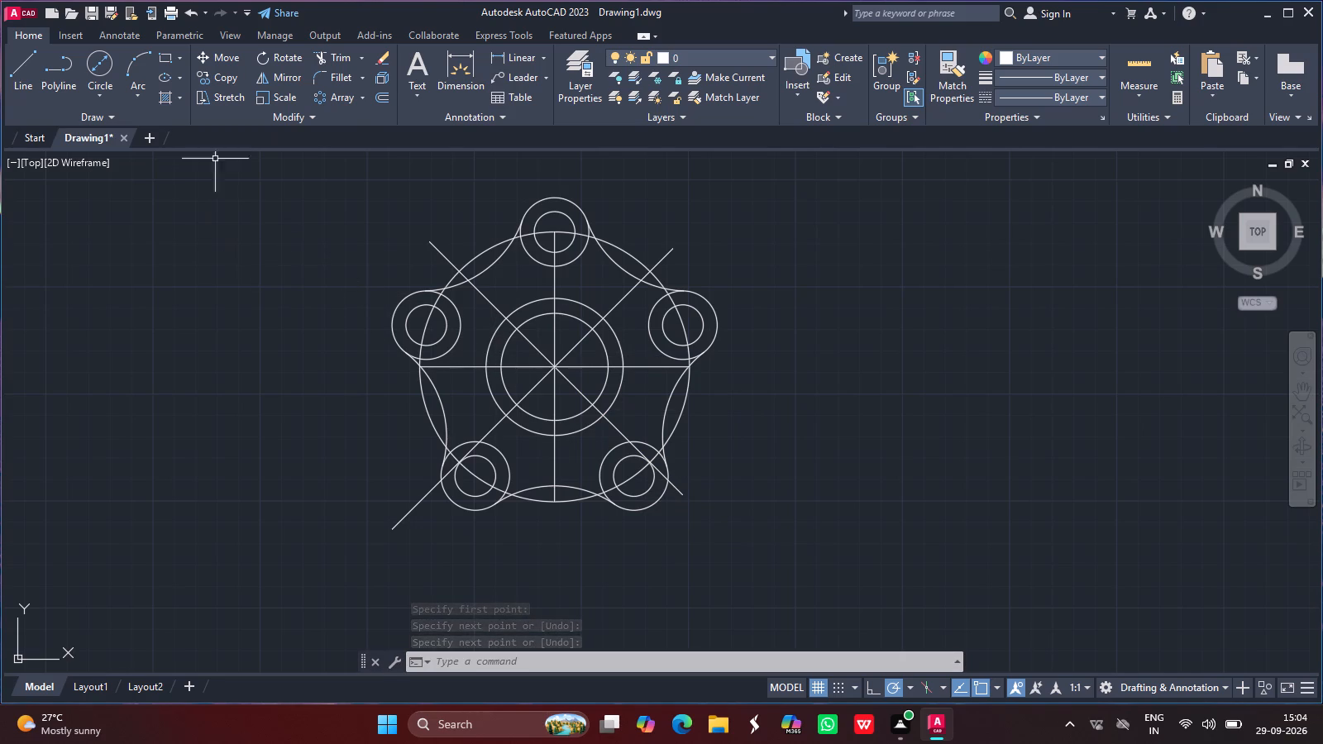
# Offset the lower-right diagonal line by 6.15 to both sides.
pyautogui.click(380, 94)
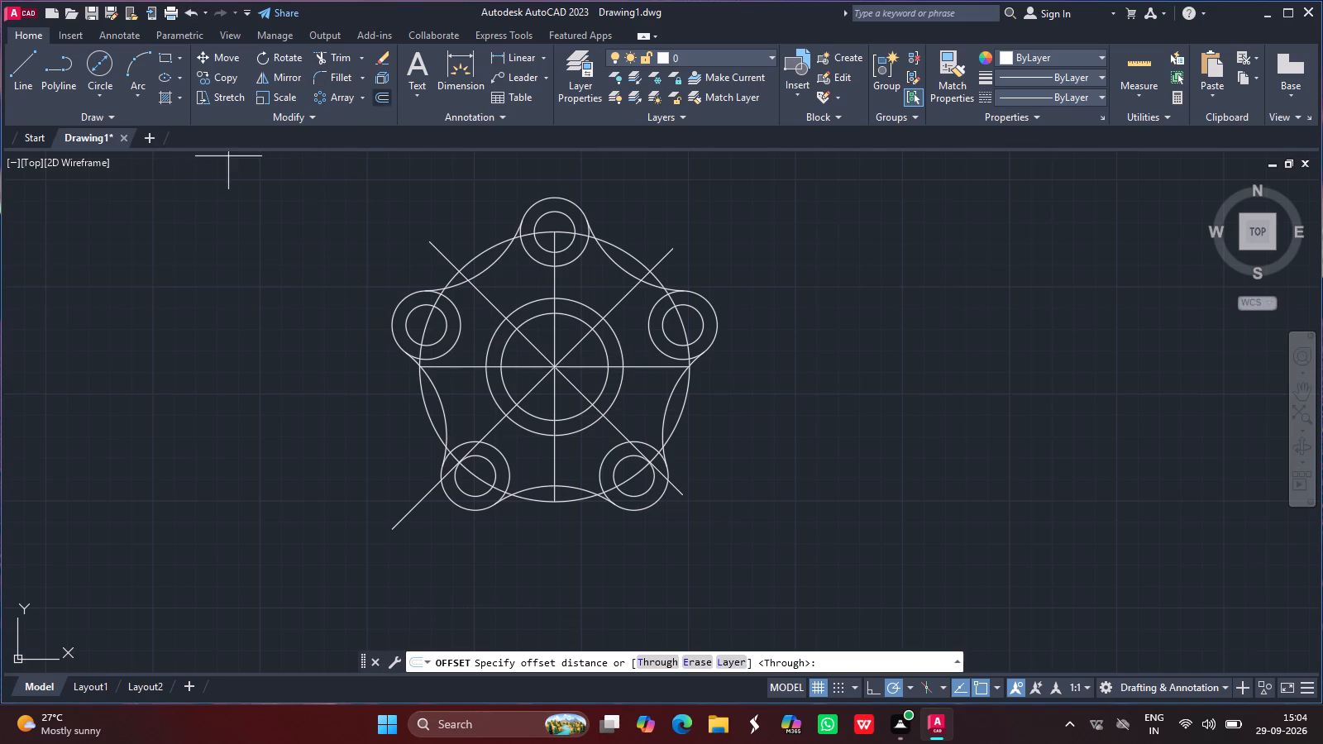
pyautogui.click(833, 661)
pyautogui.write('6/')
pyautogui.press('BackSpace')
pyautogui.press('.')
pyautogui.press('1')
pyautogui.press('5')
pyautogui.press('Return')
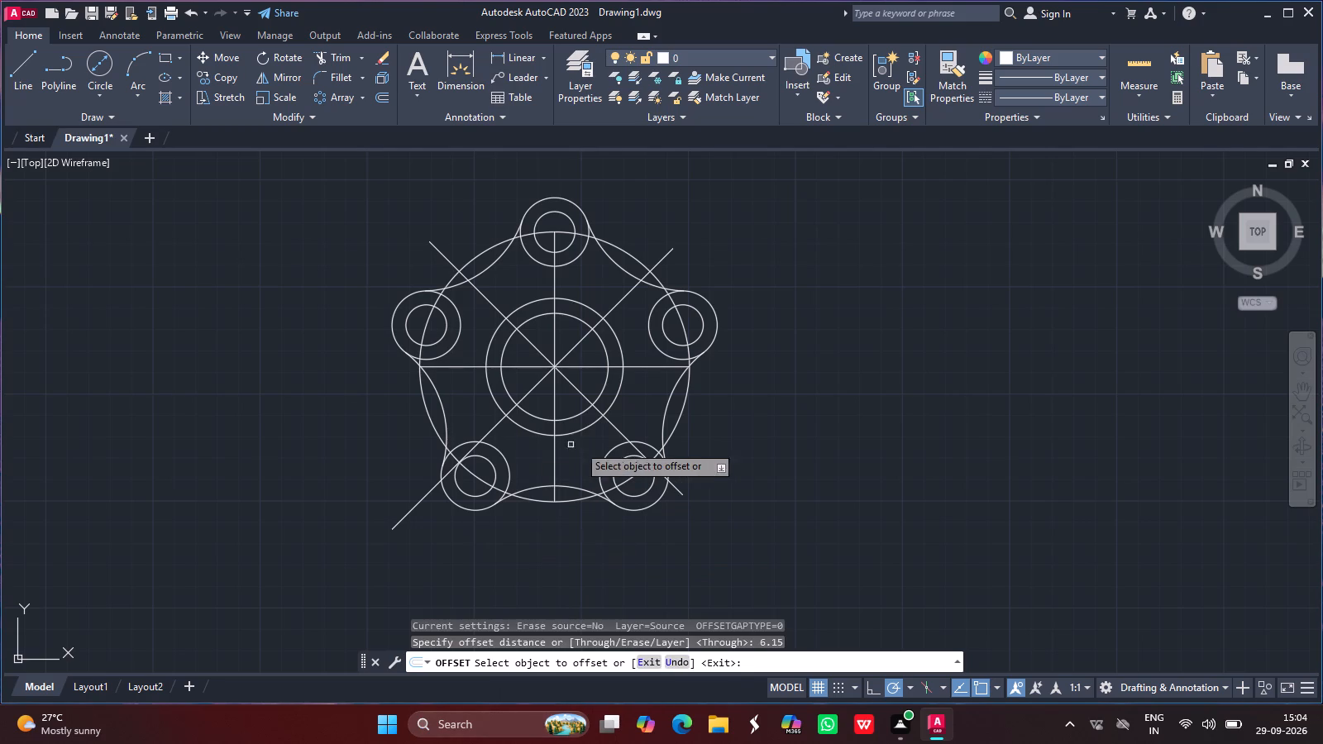
pyautogui.moveTo(620, 429); pyautogui.dragTo(638, 421)
pyautogui.moveTo(638, 421); pyautogui.dragTo(619, 432)
pyautogui.moveTo(619, 432); pyautogui.dragTo(607, 440)
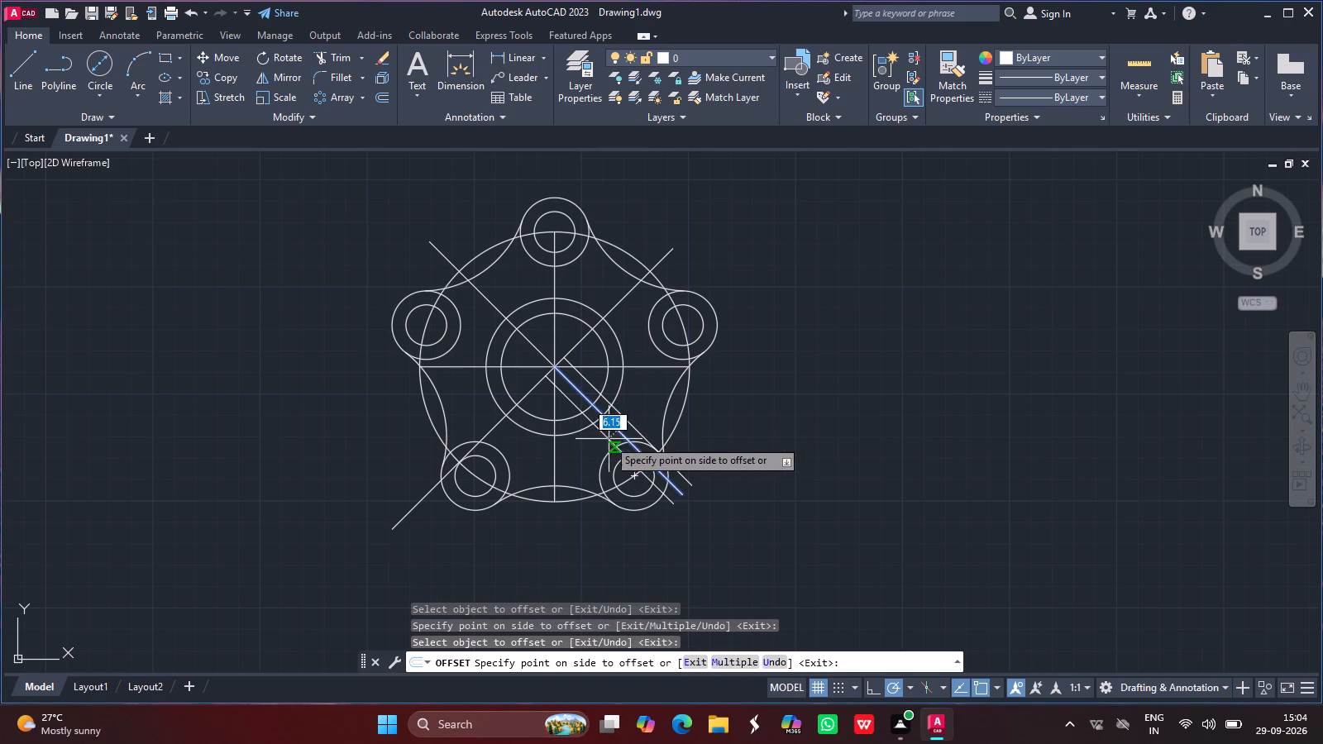
pyautogui.moveTo(607, 440); pyautogui.dragTo(600, 446)
pyautogui.click(600, 446)
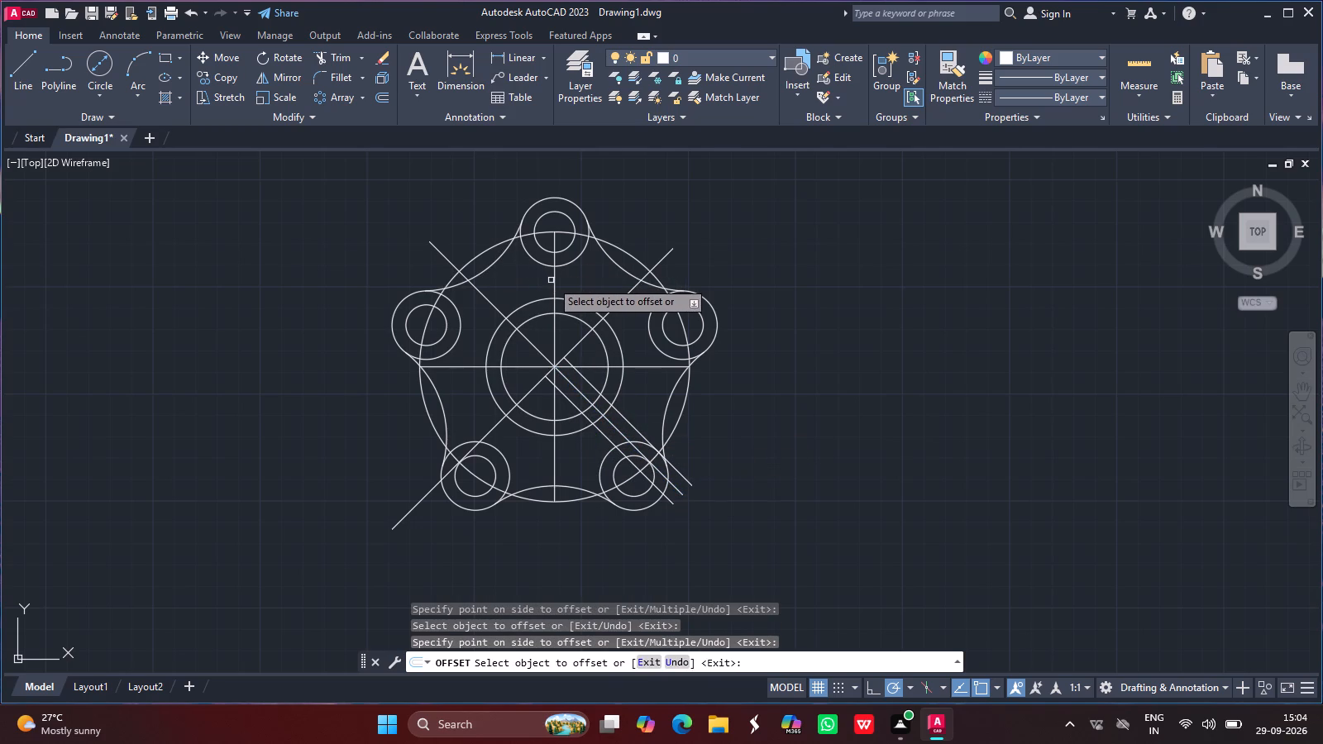
# Offset the vertical centre line and the upper-right diagonal line by 6.15 to both sides.
pyautogui.moveTo(553, 280); pyautogui.dragTo(575, 289)
pyautogui.moveTo(575, 289); pyautogui.dragTo(556, 285)
pyautogui.moveTo(556, 285); pyautogui.dragTo(546, 285)
pyautogui.click(546, 285)
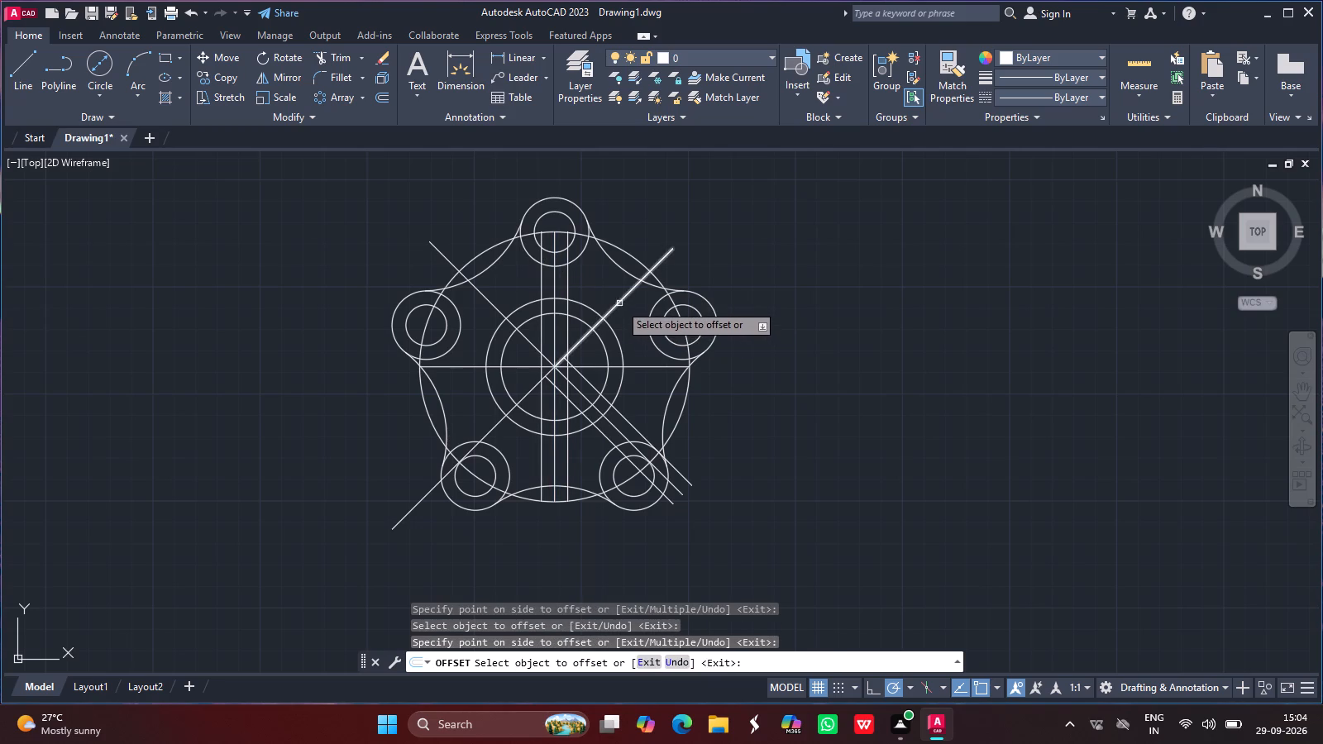
pyautogui.moveTo(619, 302); pyautogui.dragTo(602, 291)
pyautogui.moveTo(602, 291); pyautogui.dragTo(614, 305)
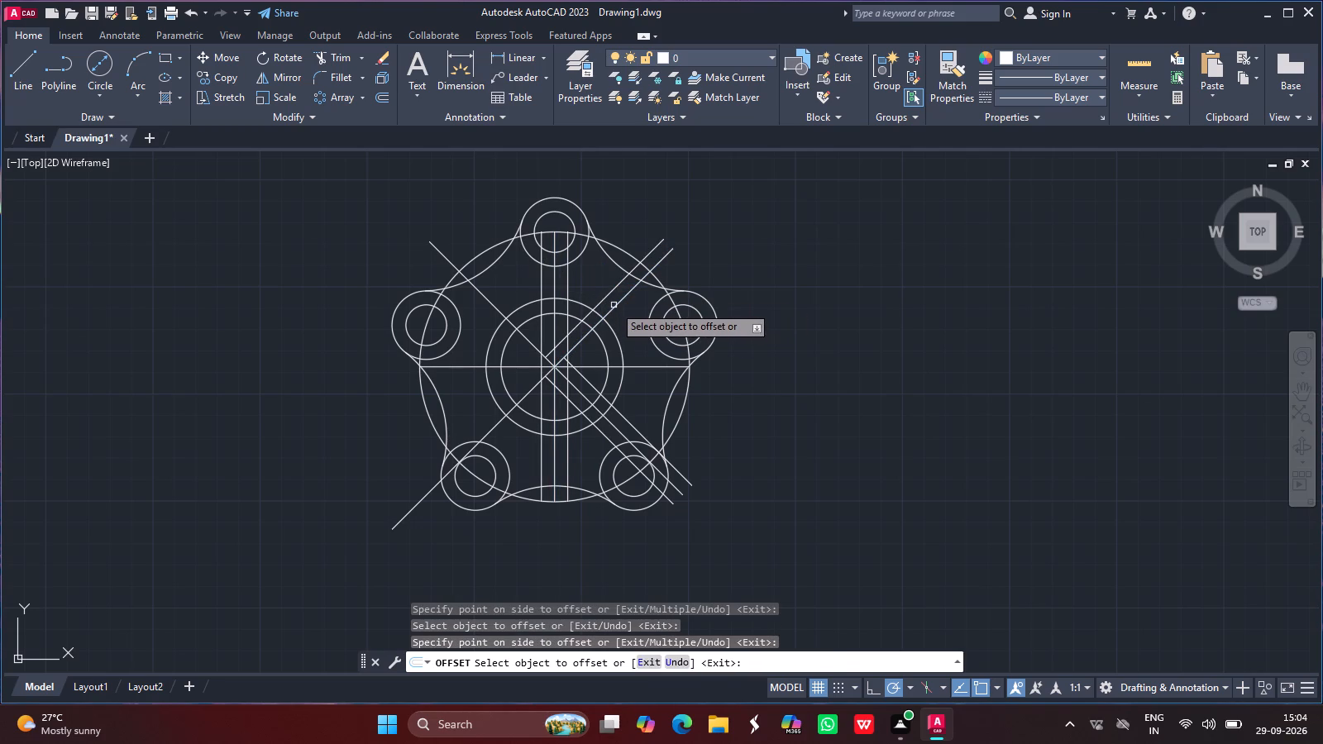
pyautogui.moveTo(614, 305); pyautogui.dragTo(613, 305)
pyautogui.moveTo(613, 305); pyautogui.dragTo(630, 330)
pyautogui.click(630, 330)
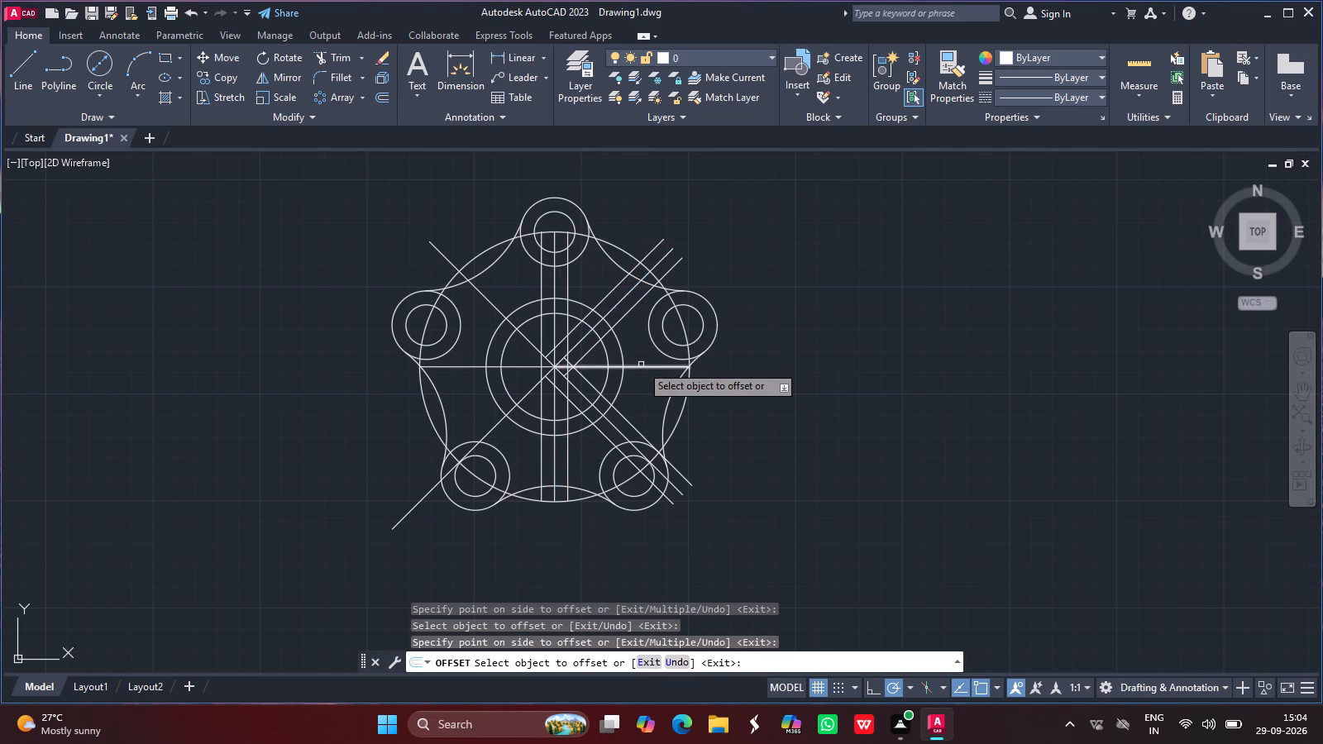
# Offset the right horizontal line and the lower-left diagonal line by 6.15 to both sides.
pyautogui.moveTo(641, 365); pyautogui.dragTo(641, 348)
pyautogui.moveTo(641, 348); pyautogui.dragTo(637, 368)
pyautogui.moveTo(637, 368); pyautogui.dragTo(638, 398)
pyautogui.click(638, 398)
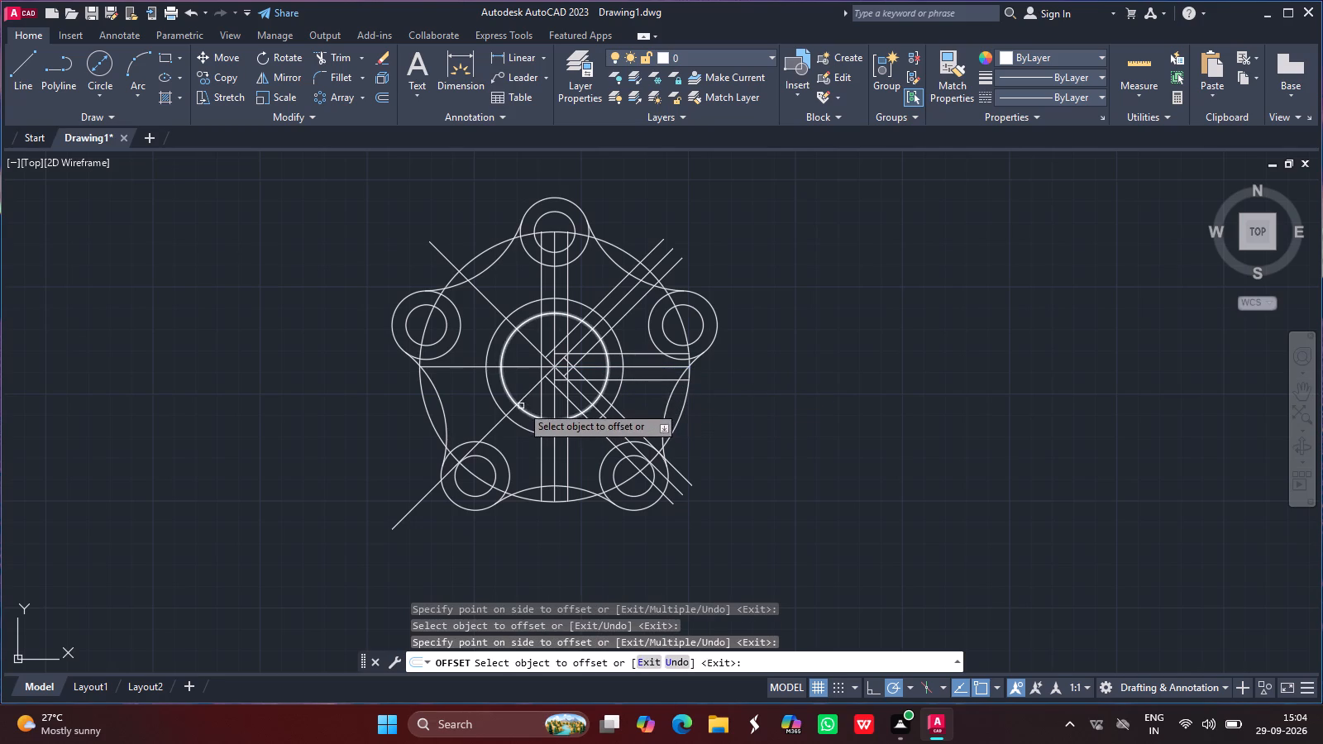
pyautogui.moveTo(522, 400); pyautogui.dragTo(505, 389)
pyautogui.moveTo(505, 389); pyautogui.dragTo(523, 400)
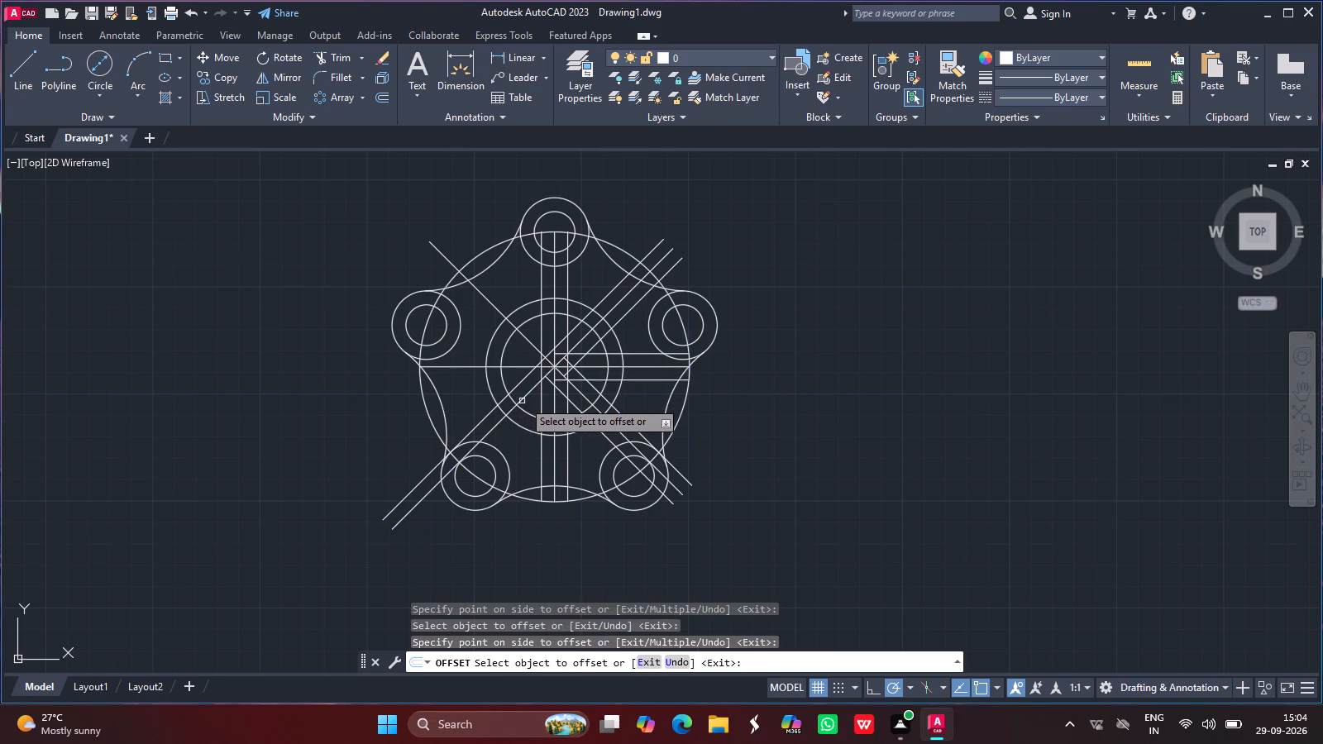
pyautogui.moveTo(523, 400); pyautogui.dragTo(525, 395)
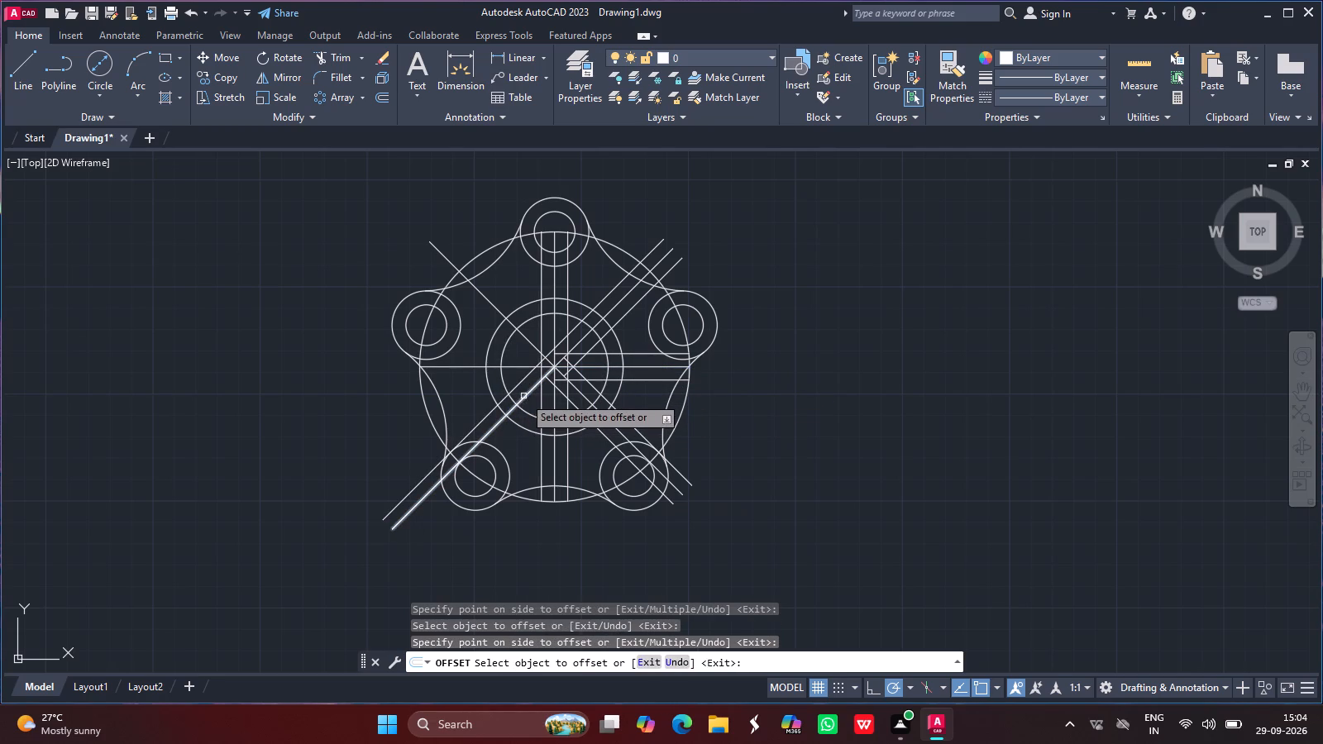
pyautogui.moveTo(523, 396); pyautogui.dragTo(528, 404)
pyautogui.moveTo(528, 404); pyautogui.dragTo(470, 365)
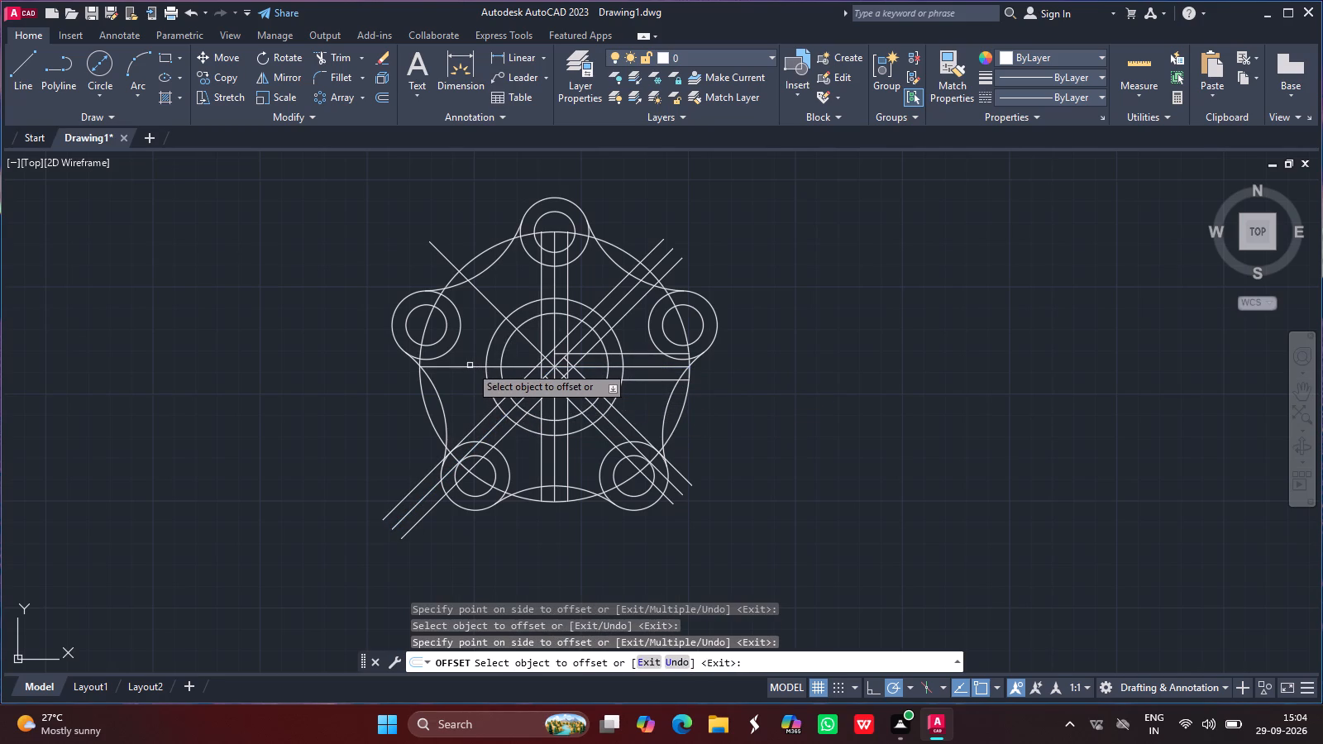
# Offset the left horizontal line and the upper-left diagonal line by 6.15 to both sides.
pyautogui.moveTo(470, 365); pyautogui.dragTo(472, 367)
pyautogui.moveTo(472, 367); pyautogui.dragTo(473, 351)
pyautogui.moveTo(473, 351); pyautogui.dragTo(472, 366)
pyautogui.moveTo(472, 366); pyautogui.dragTo(475, 384)
pyautogui.moveTo(475, 384); pyautogui.dragTo(486, 294)
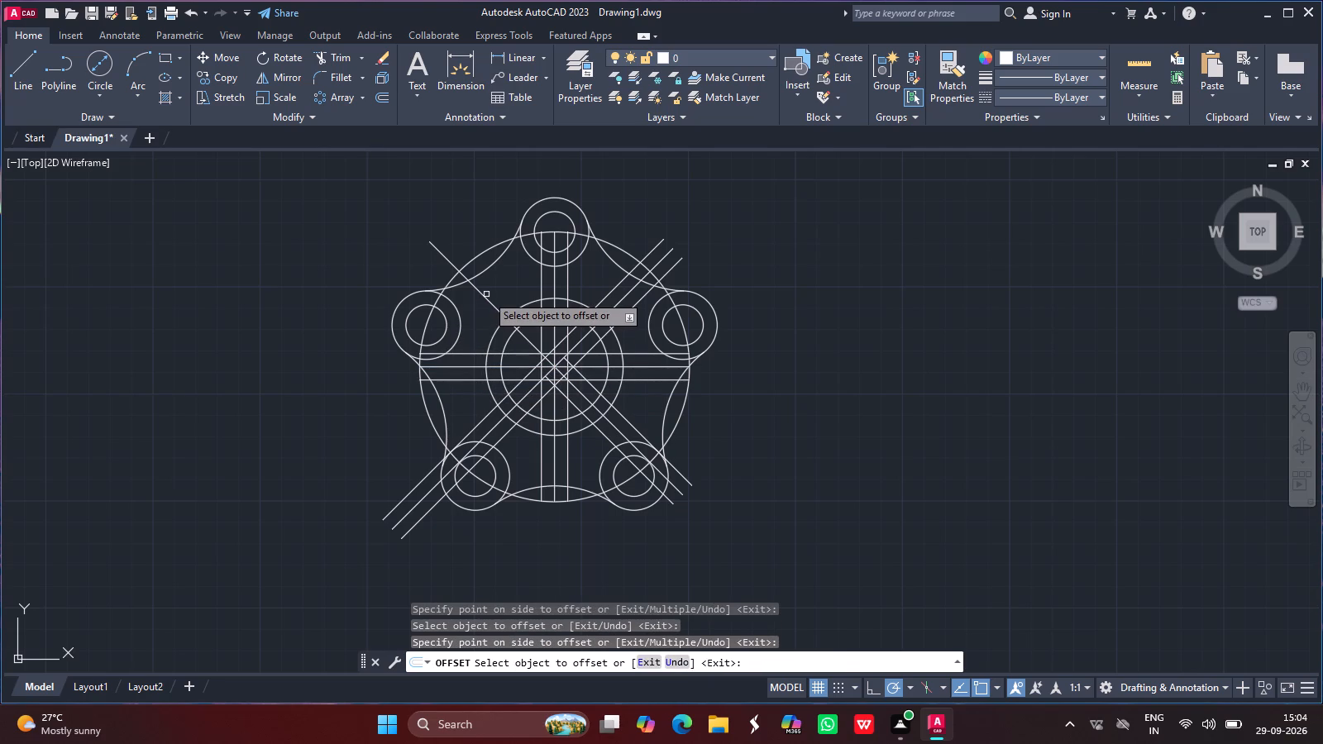
pyautogui.moveTo(486, 294); pyautogui.dragTo(481, 294)
pyautogui.moveTo(481, 294); pyautogui.dragTo(493, 293)
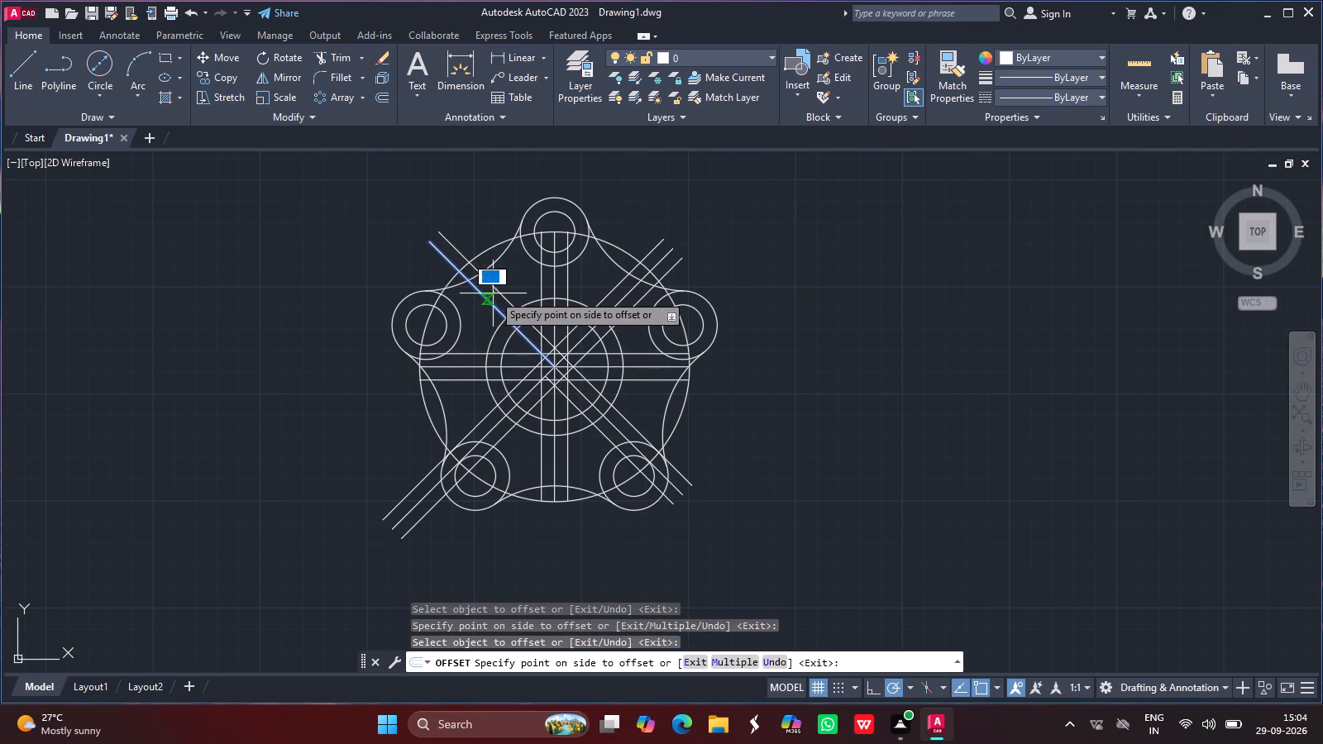
pyautogui.moveTo(493, 293); pyautogui.dragTo(485, 297)
pyautogui.moveTo(485, 297); pyautogui.dragTo(504, 289)
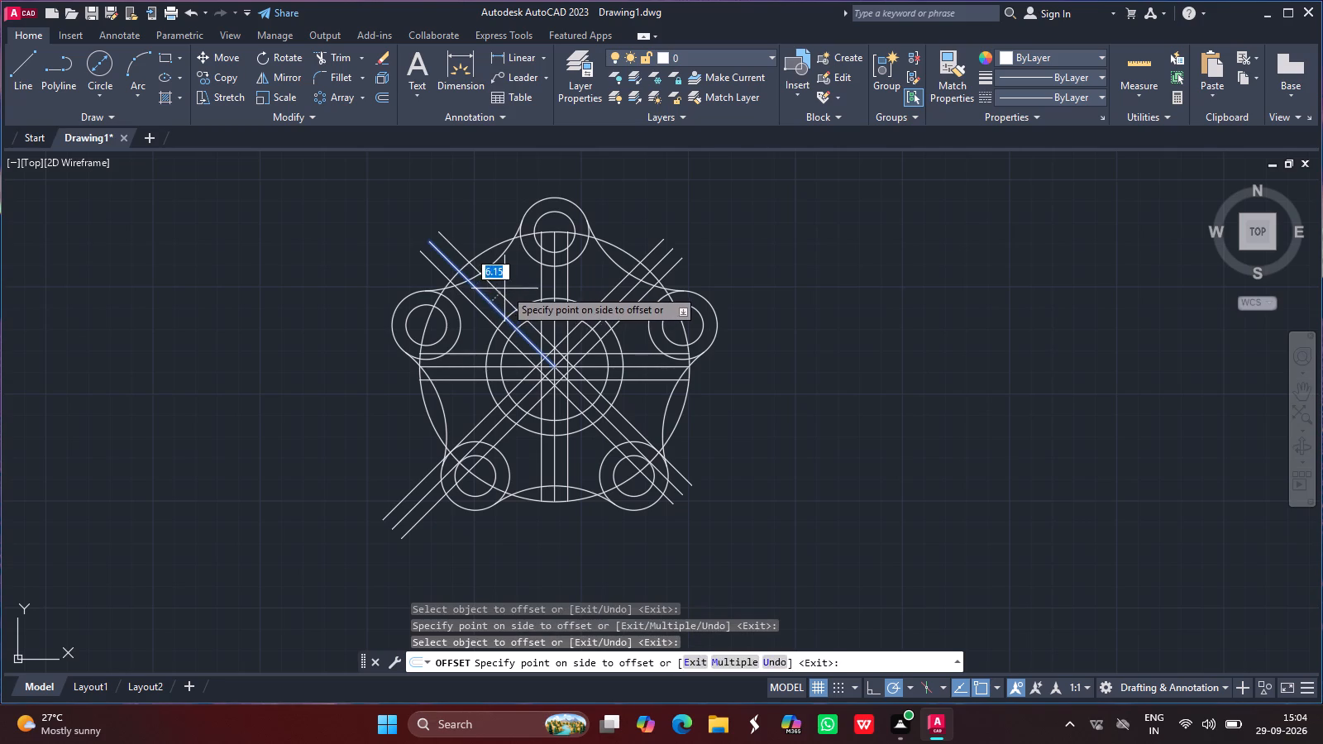
pyautogui.click(504, 289)
pyautogui.press('Return')
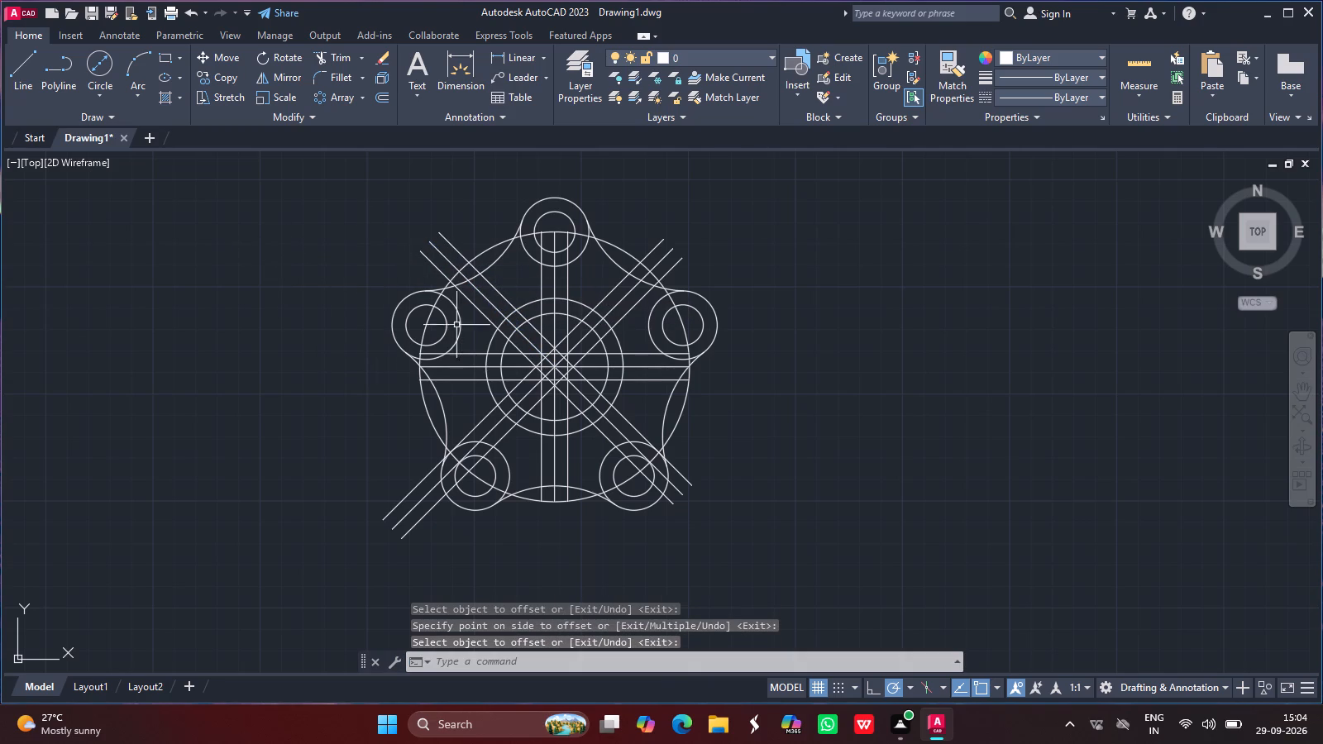
# Trim all the radial lines and their offset copies where they extend beyond the outer central circle.
pyautogui.keyDown('ctrl'); pyautogui.scroll(2, 619, 373); pyautogui.keyUp('ctrl')
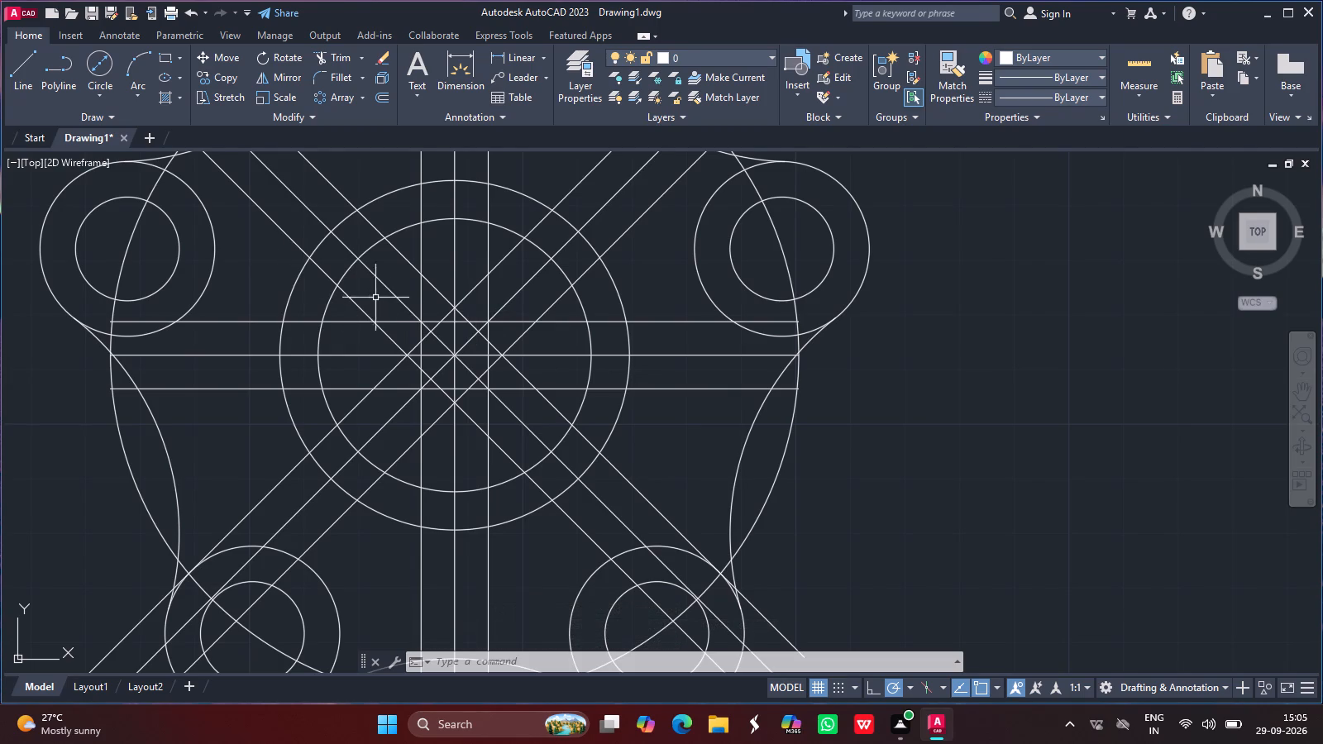
pyautogui.click(347, 56)
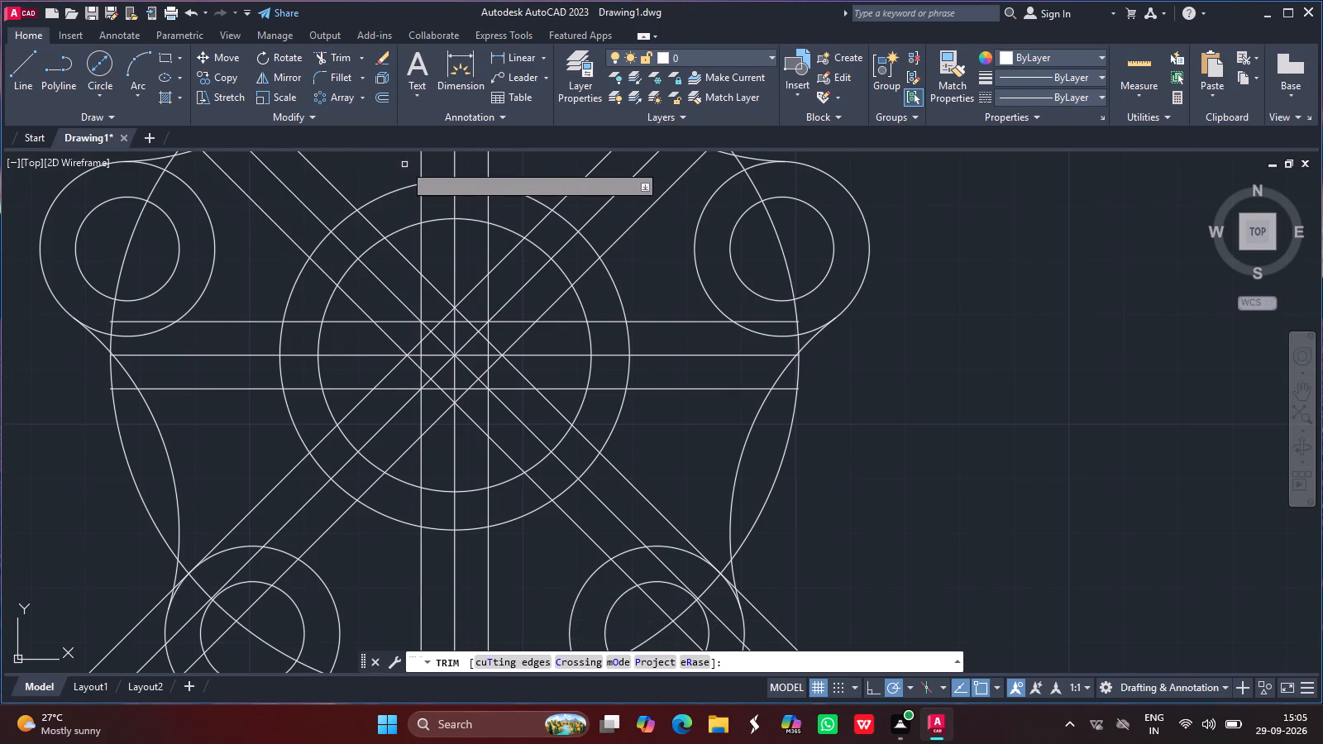
pyautogui.moveTo(402, 164); pyautogui.dragTo(506, 167)
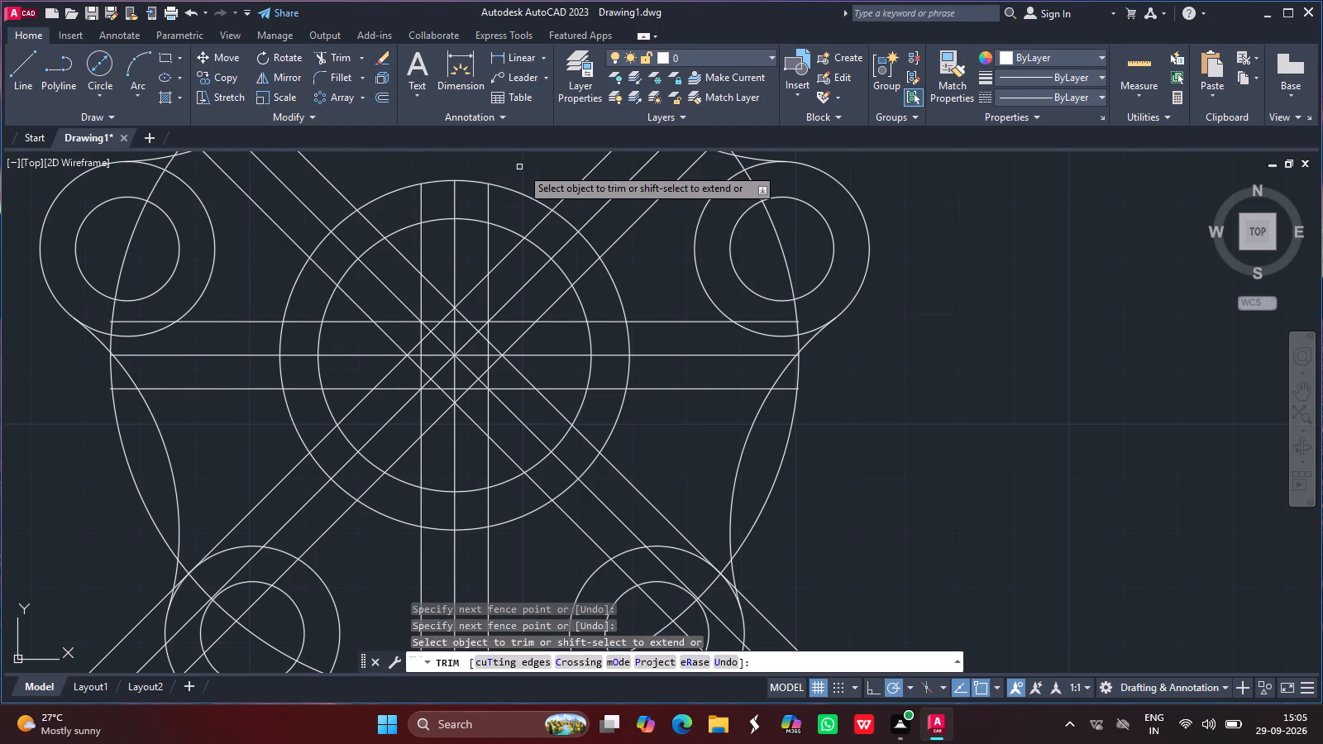
pyautogui.moveTo(561, 172); pyautogui.dragTo(645, 291)
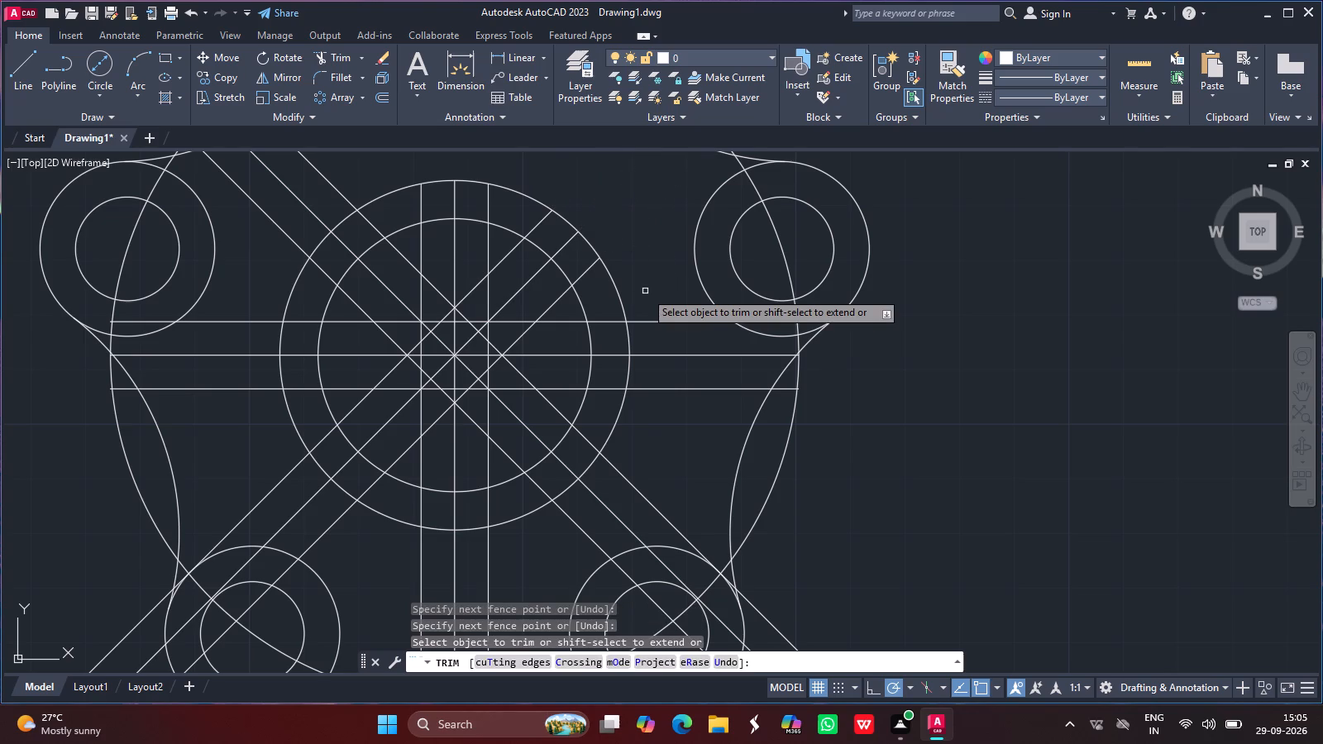
pyautogui.moveTo(346, 172); pyautogui.dragTo(270, 236)
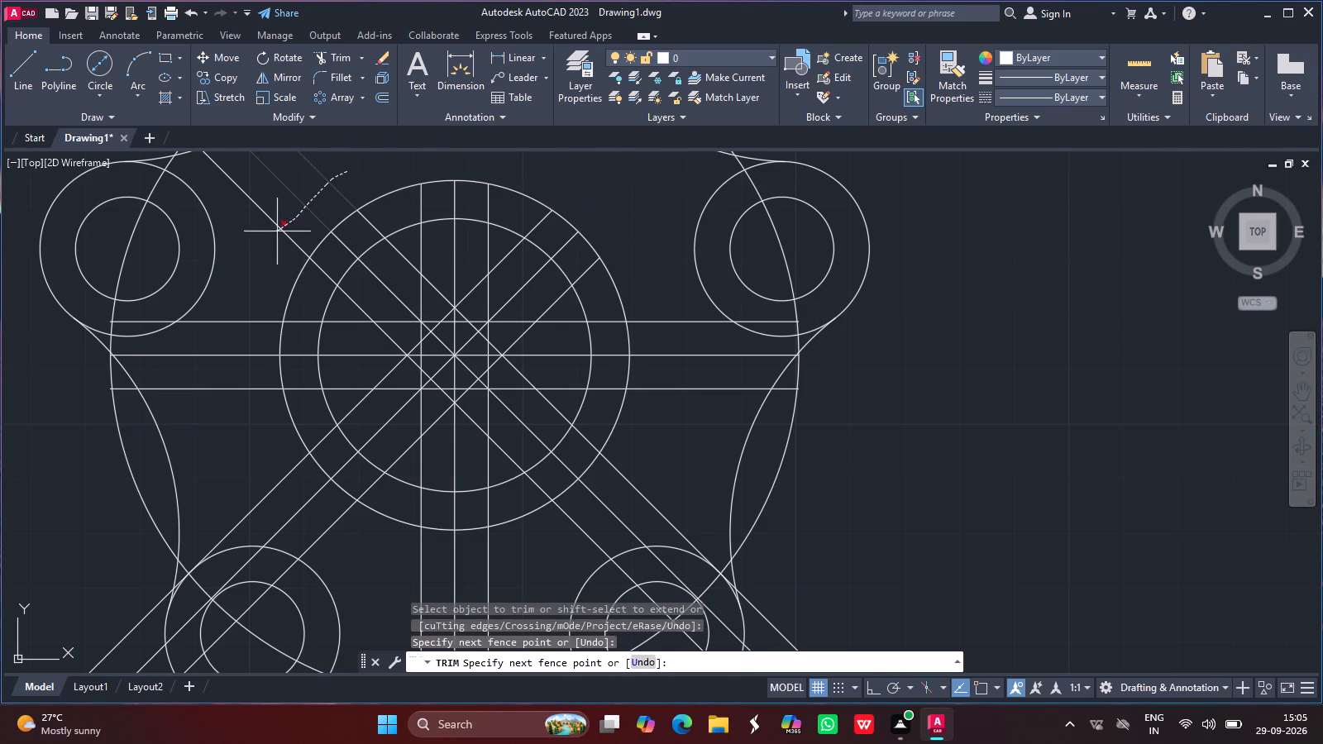
pyautogui.moveTo(270, 236); pyautogui.dragTo(263, 241)
pyautogui.moveTo(270, 455); pyautogui.dragTo(320, 503)
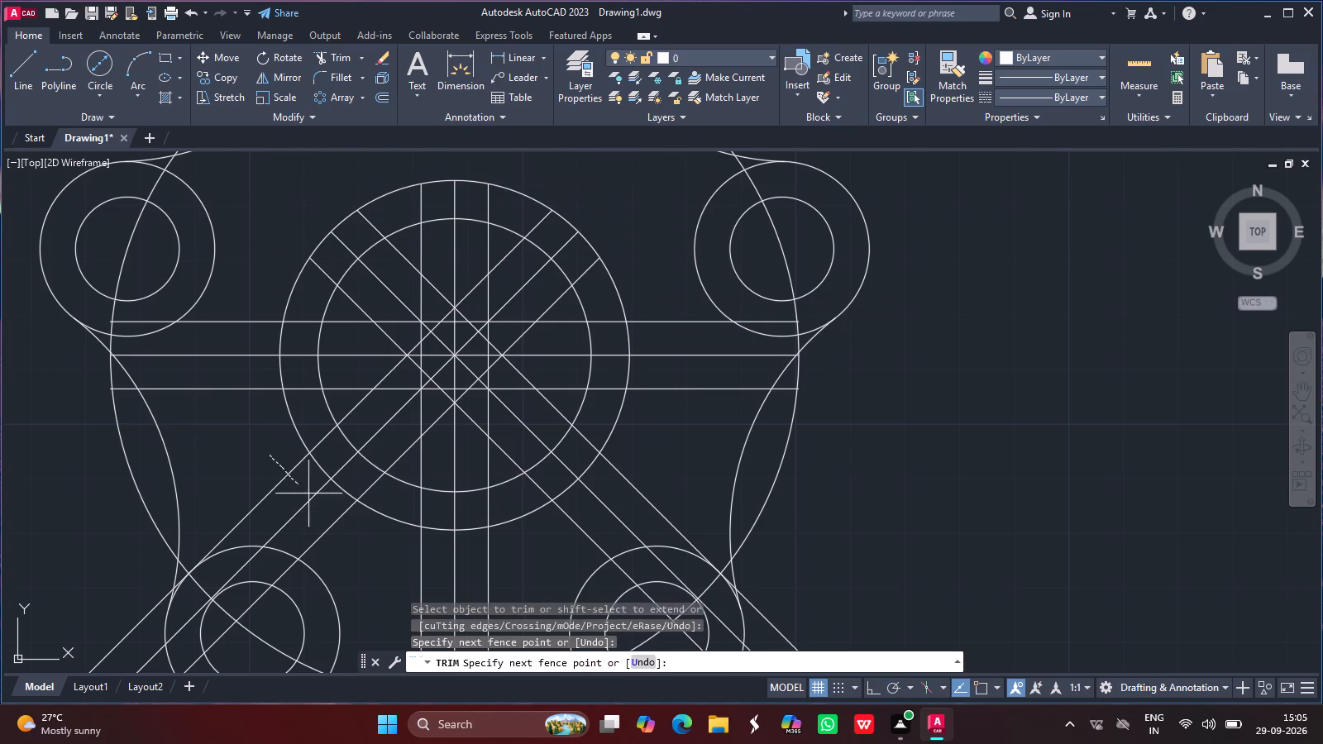
pyautogui.moveTo(320, 503); pyautogui.dragTo(361, 587)
pyautogui.moveTo(237, 428); pyautogui.dragTo(236, 362)
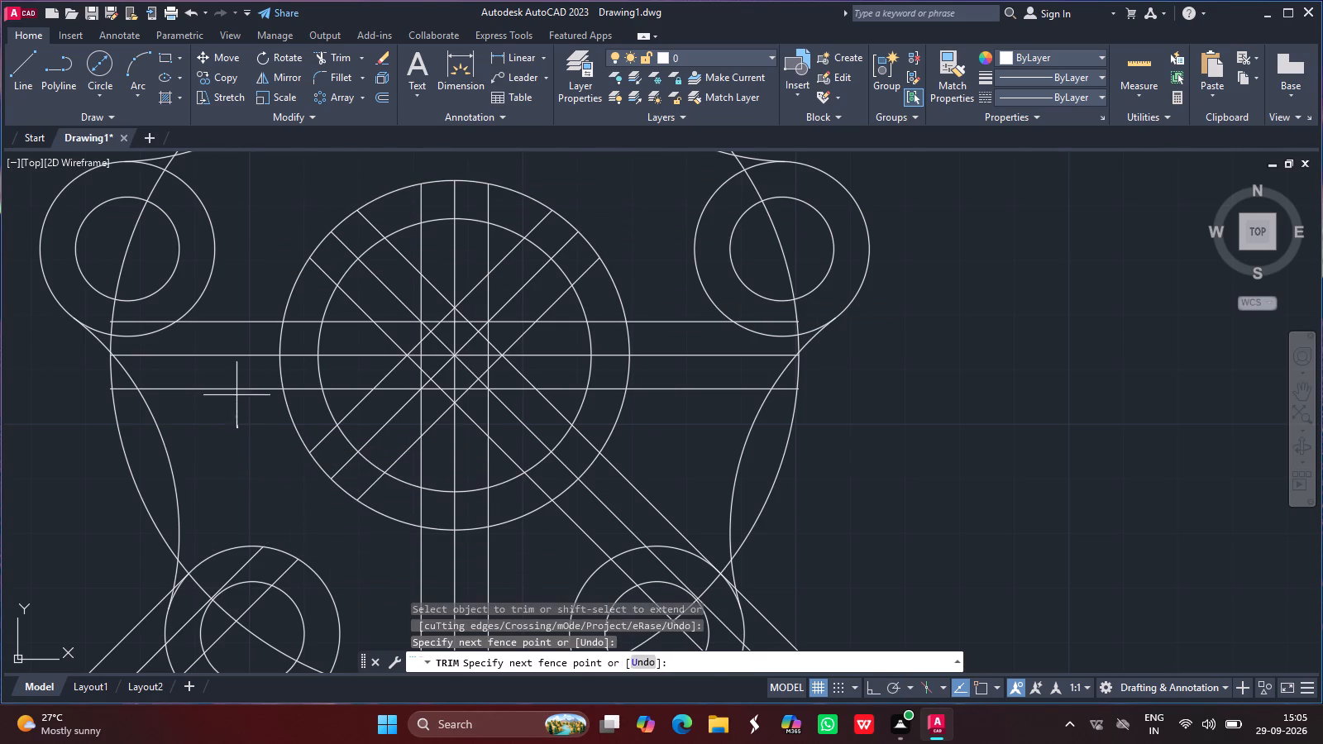
pyautogui.moveTo(236, 362); pyautogui.dragTo(242, 299)
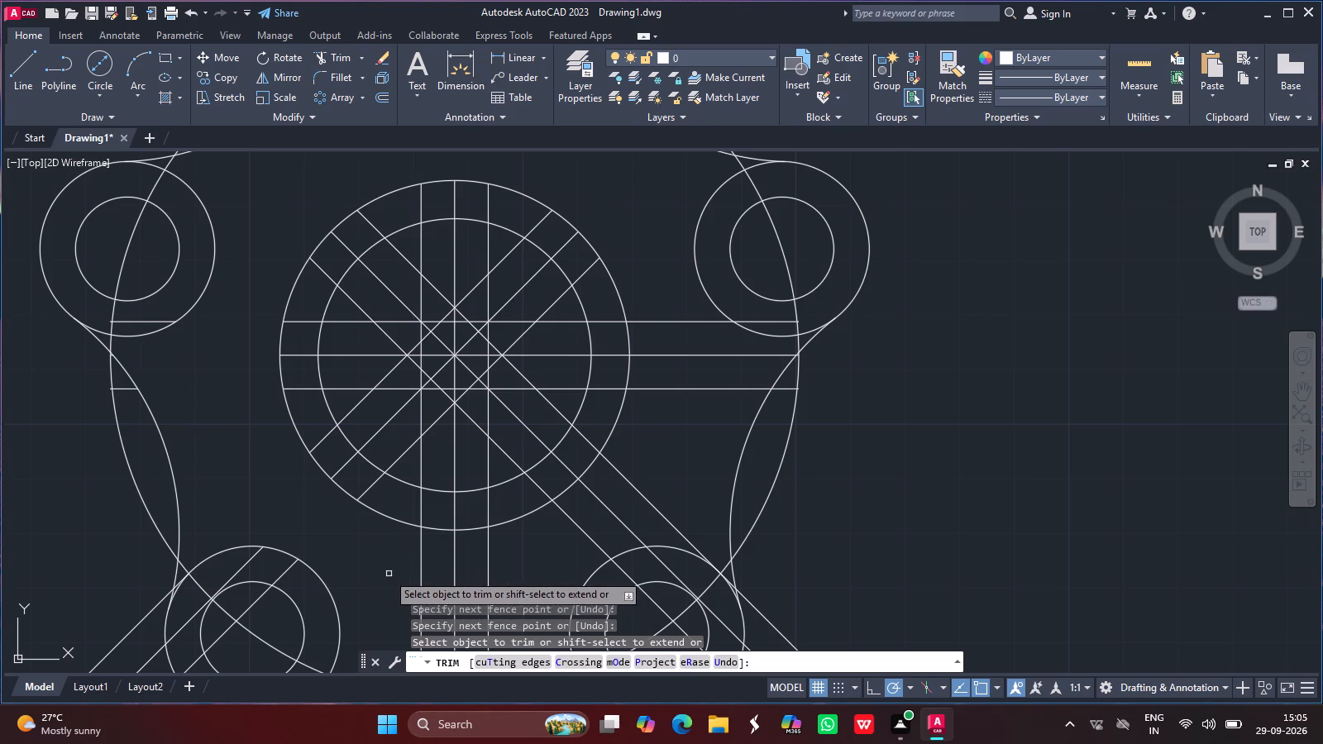
pyautogui.moveTo(386, 573); pyautogui.dragTo(657, 481)
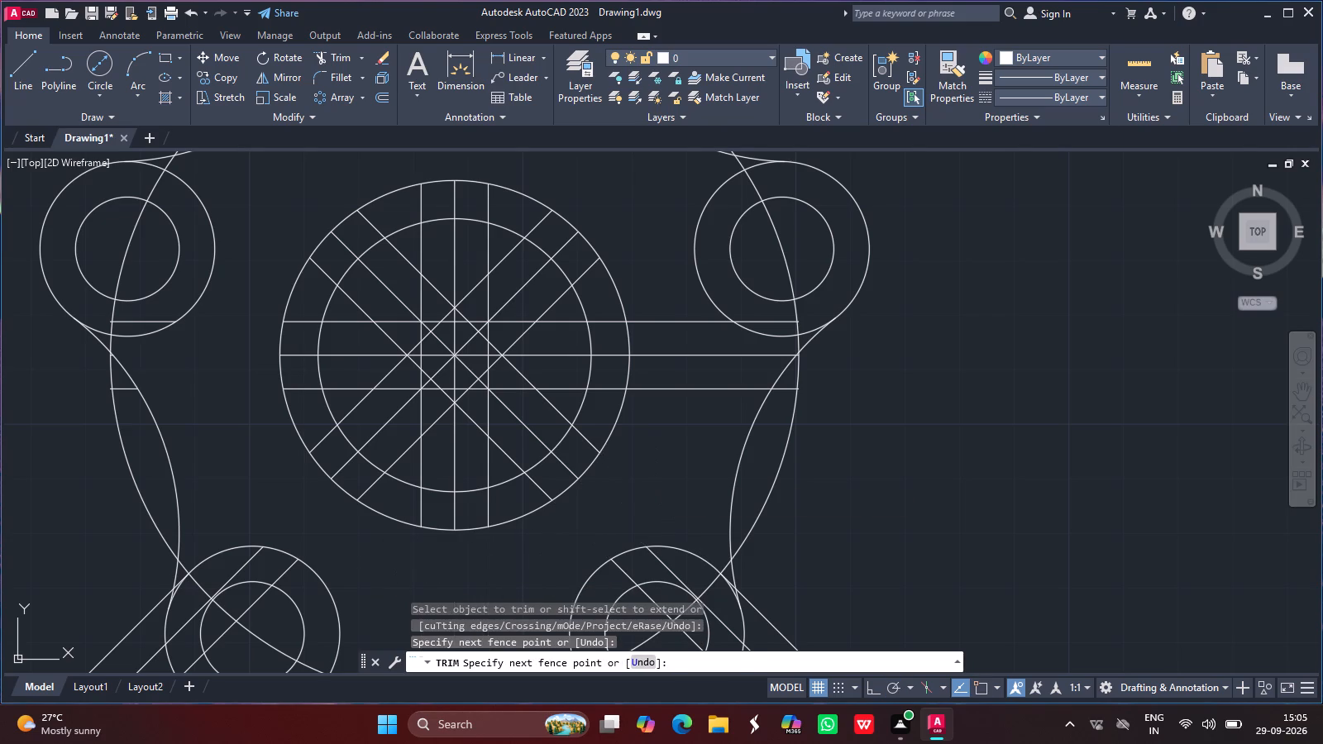
pyautogui.moveTo(678, 404); pyautogui.dragTo(670, 301)
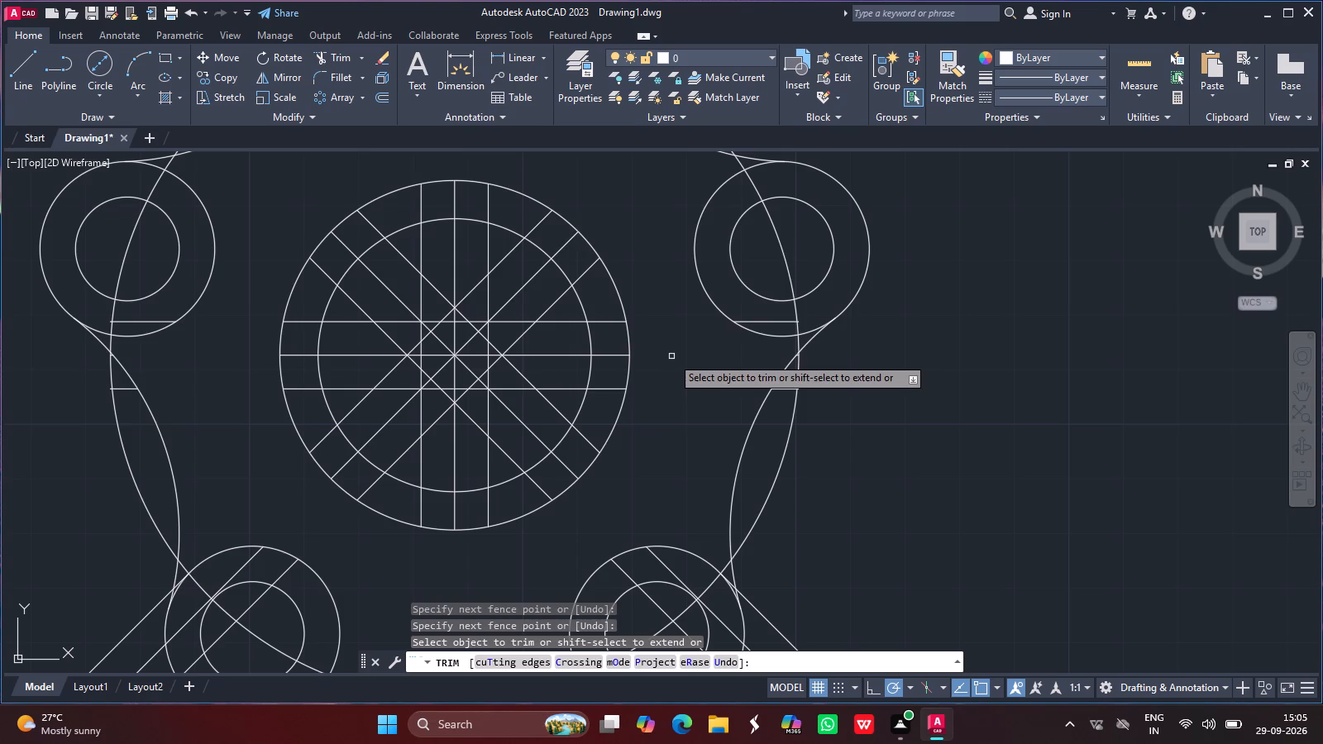
# Trim the inner circle arcs and centre lines inside the top and upper-left spokes, and the outer circle arc between those spokes.
pyautogui.click(464, 217)
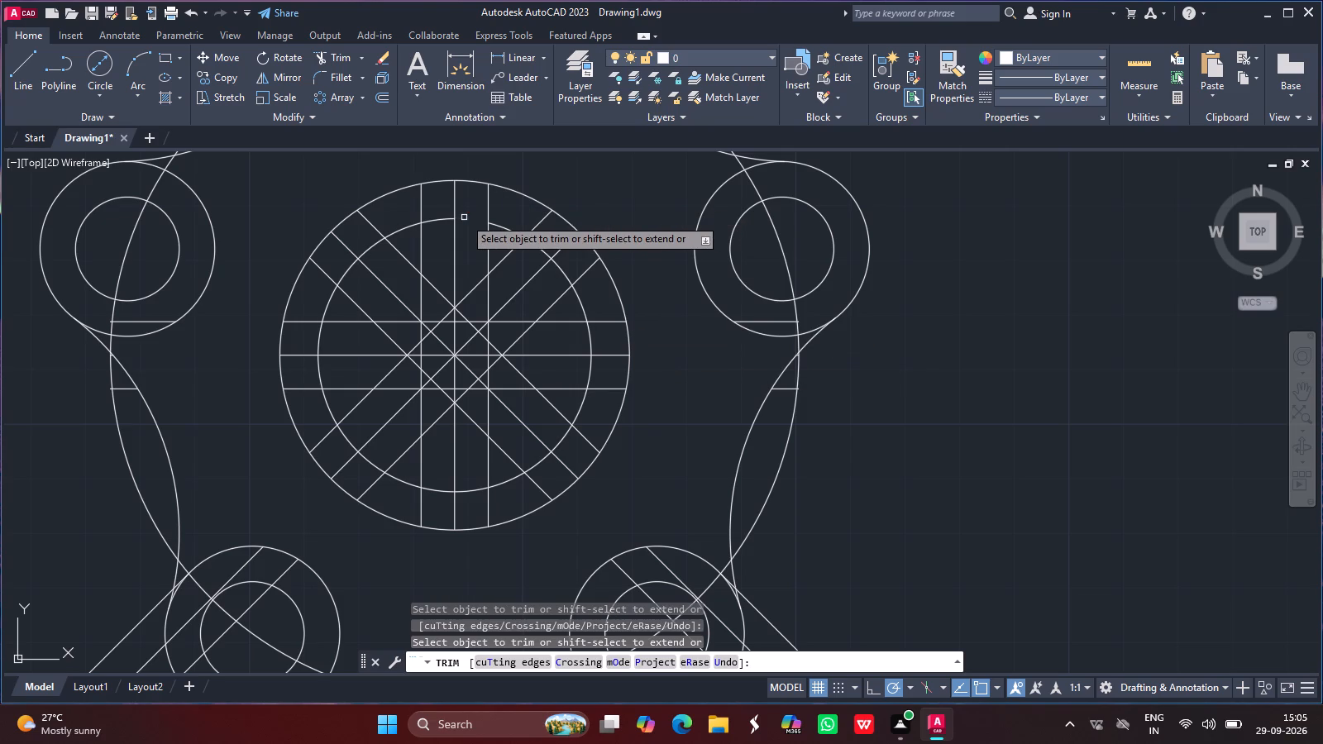
pyautogui.moveTo(456, 204); pyautogui.dragTo(437, 222)
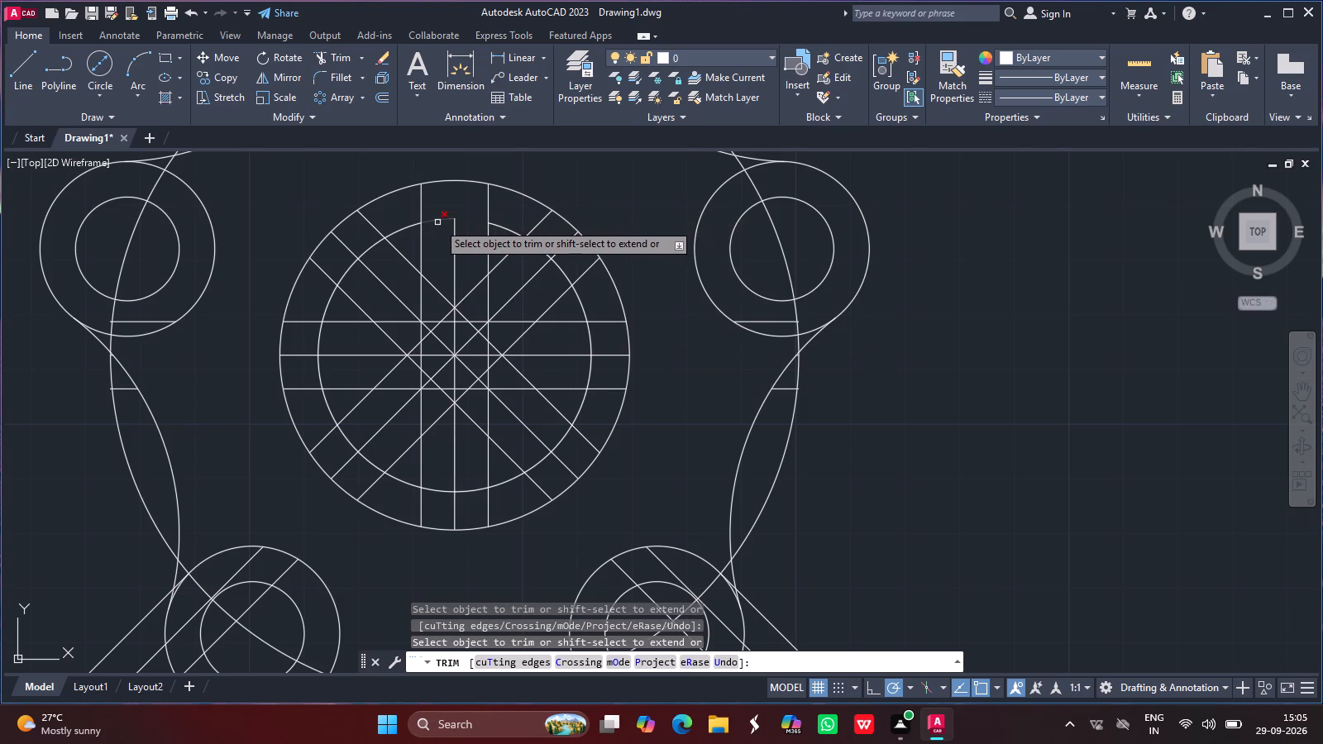
pyautogui.moveTo(437, 222); pyautogui.dragTo(437, 223)
pyautogui.click(437, 223)
pyautogui.click(434, 216)
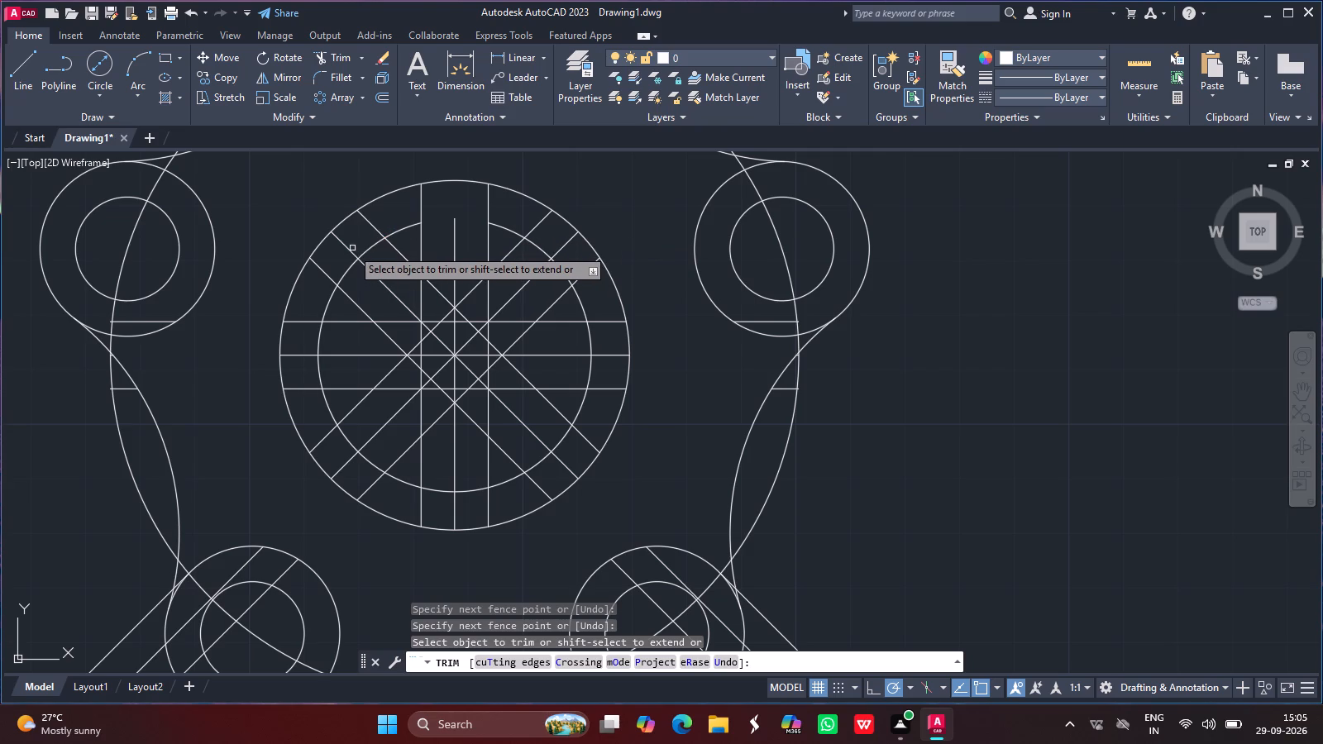
pyautogui.moveTo(344, 248); pyautogui.dragTo(366, 251)
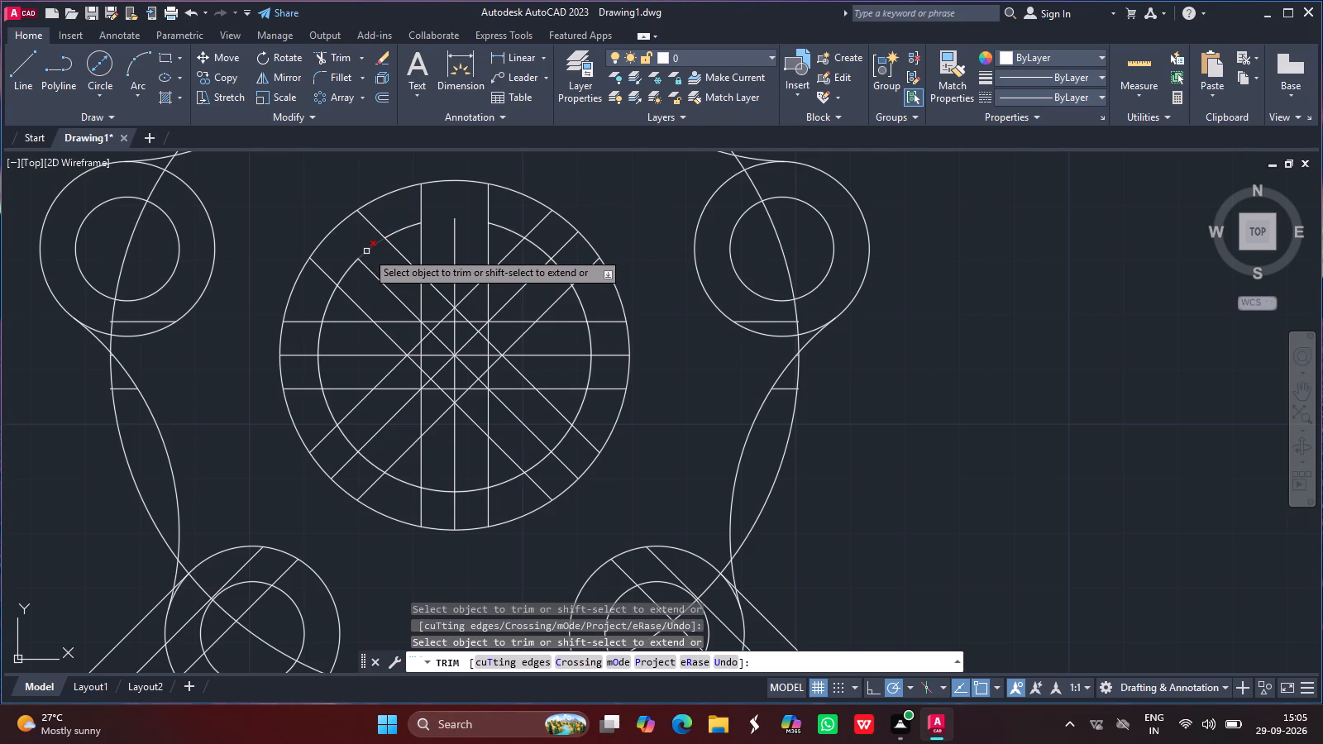
pyautogui.moveTo(366, 251); pyautogui.dragTo(343, 274)
pyautogui.click(343, 274)
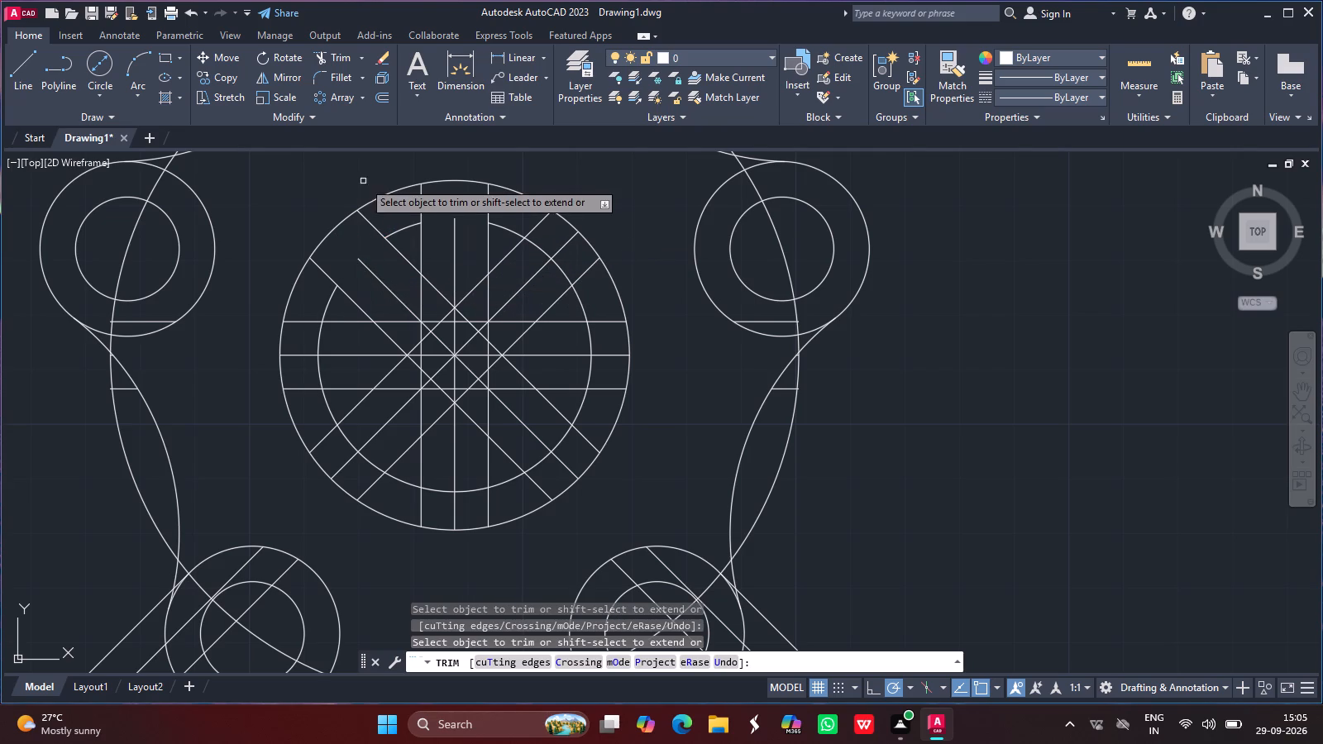
pyautogui.click(384, 199)
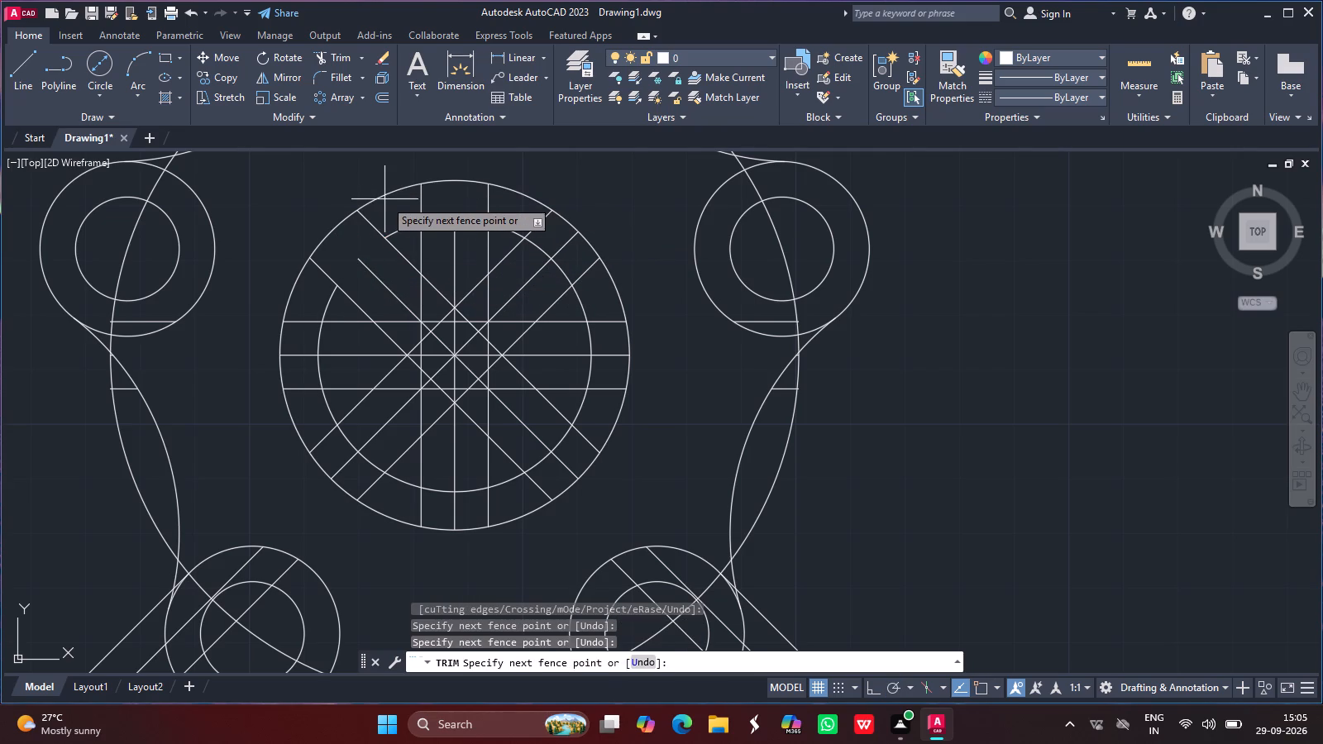
pyautogui.click(379, 191)
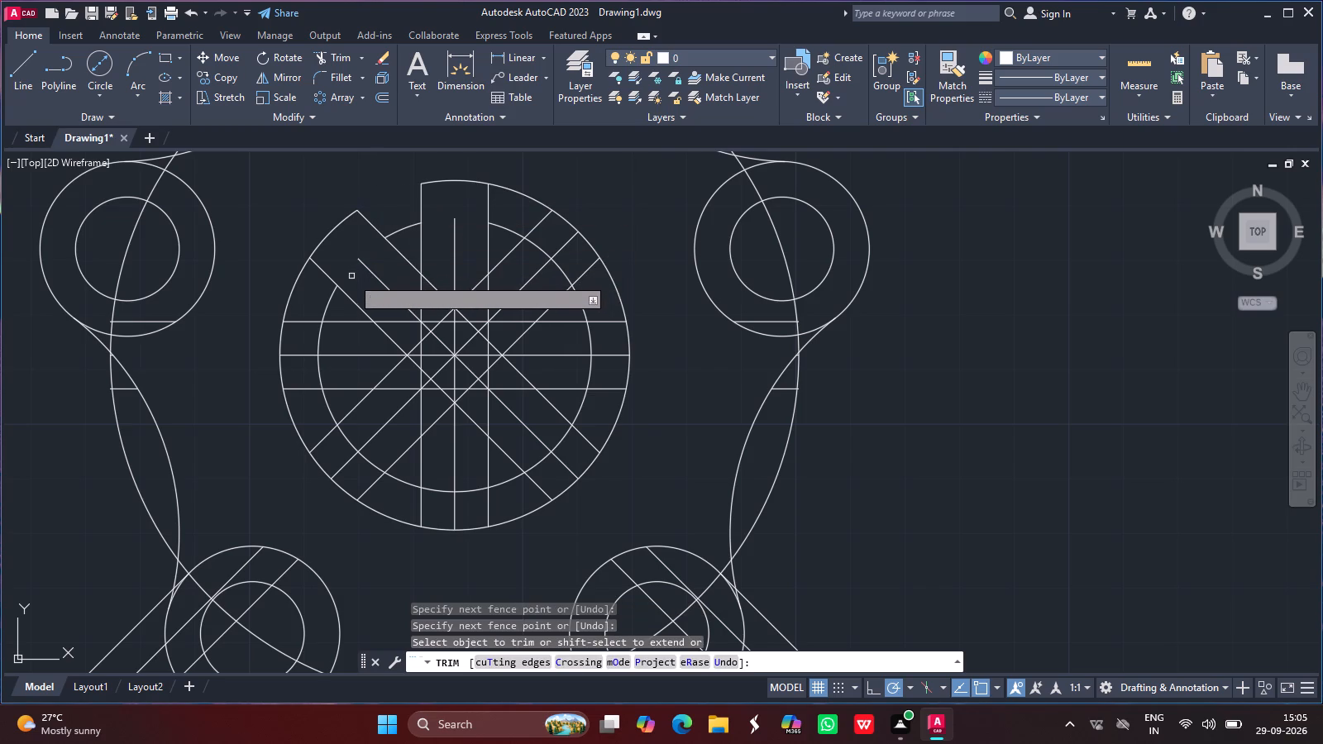
pyautogui.click(379, 280)
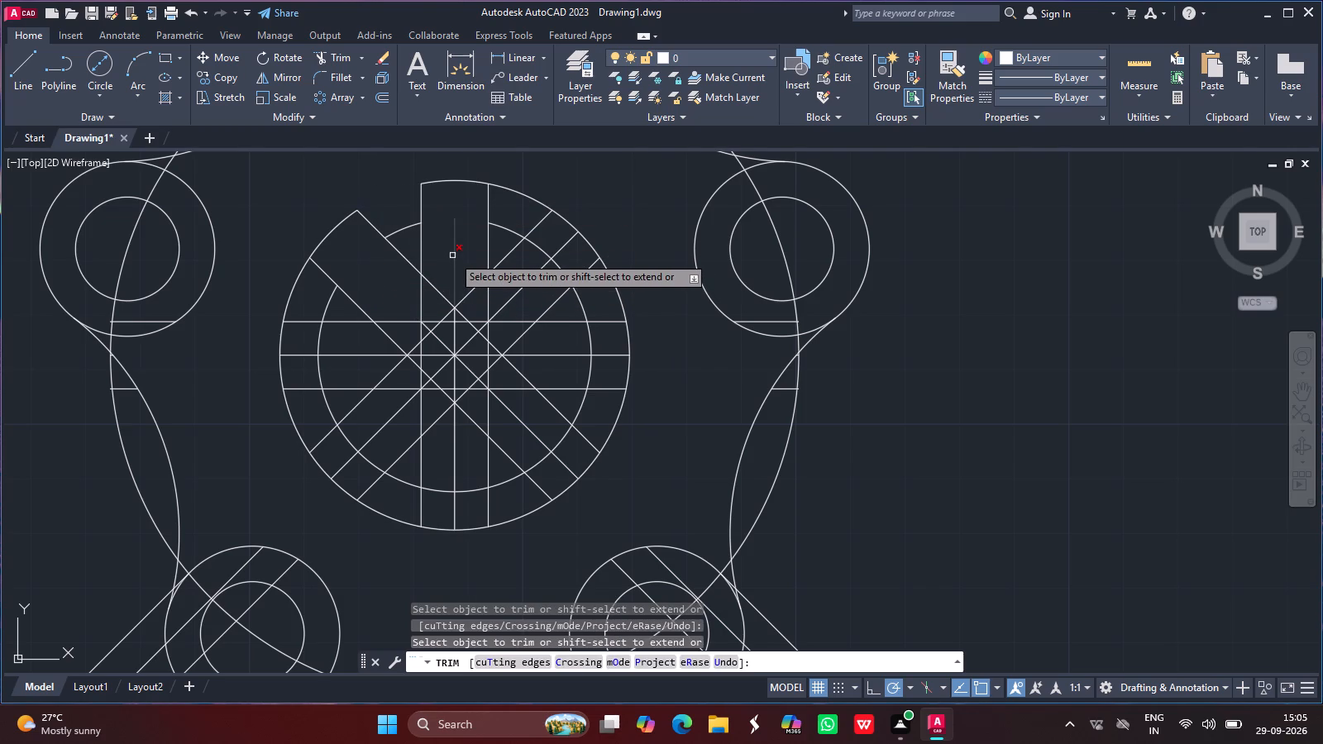
pyautogui.click(452, 255)
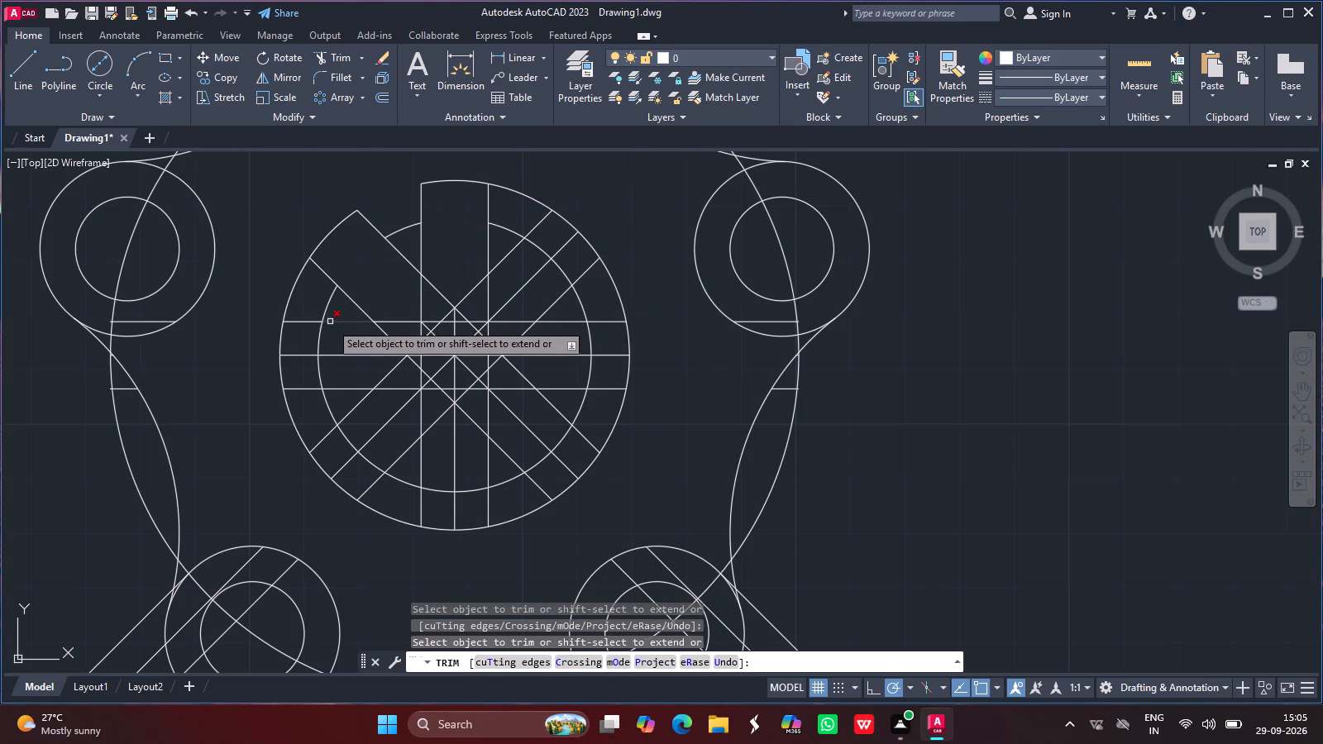
# Trim the inner arcs and centre lines inside the left and lower-left spokes, and the outer circle arcs between the upper-left and bottom spokes.
pyautogui.moveTo(318, 334); pyautogui.dragTo(318, 357)
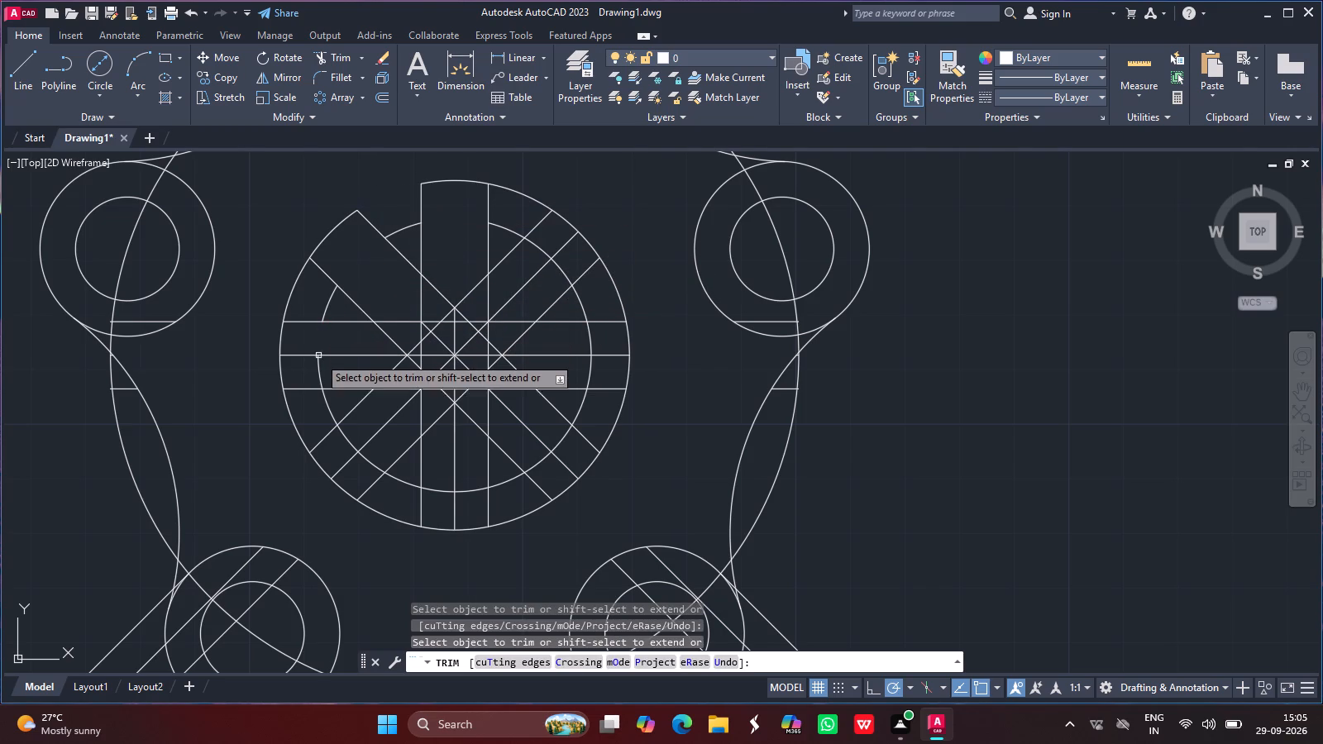
pyautogui.moveTo(318, 357); pyautogui.dragTo(318, 365)
pyautogui.moveTo(318, 365); pyautogui.dragTo(309, 353)
pyautogui.moveTo(309, 353); pyautogui.dragTo(342, 344)
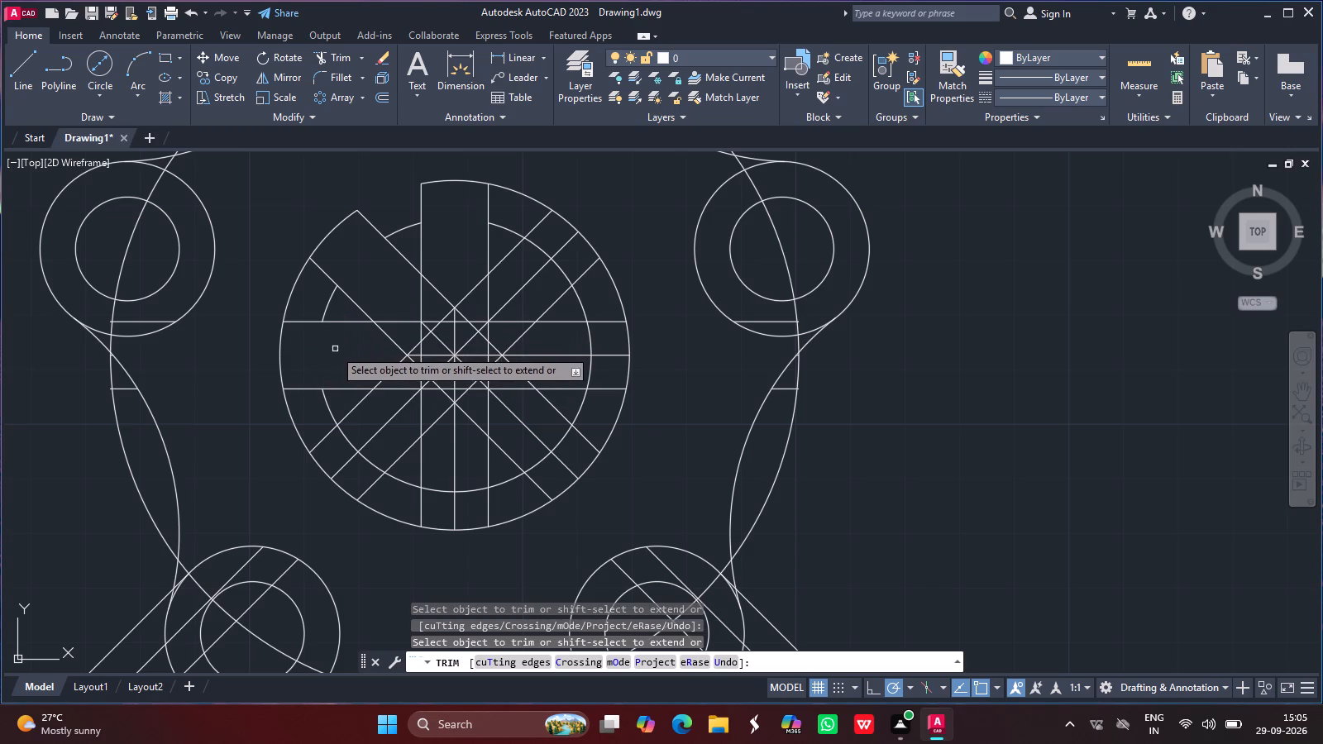
pyautogui.click(293, 289)
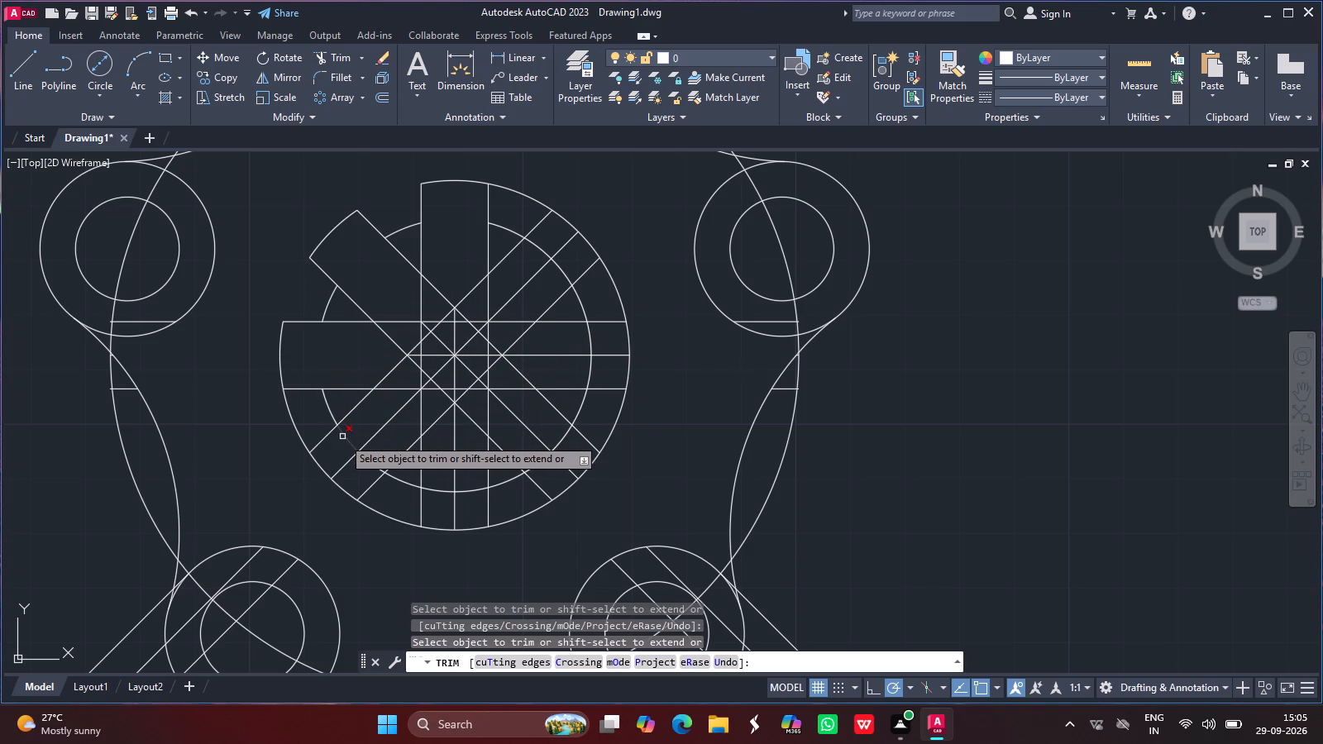
pyautogui.moveTo(342, 437); pyautogui.dragTo(373, 463)
pyautogui.moveTo(373, 463); pyautogui.dragTo(368, 446)
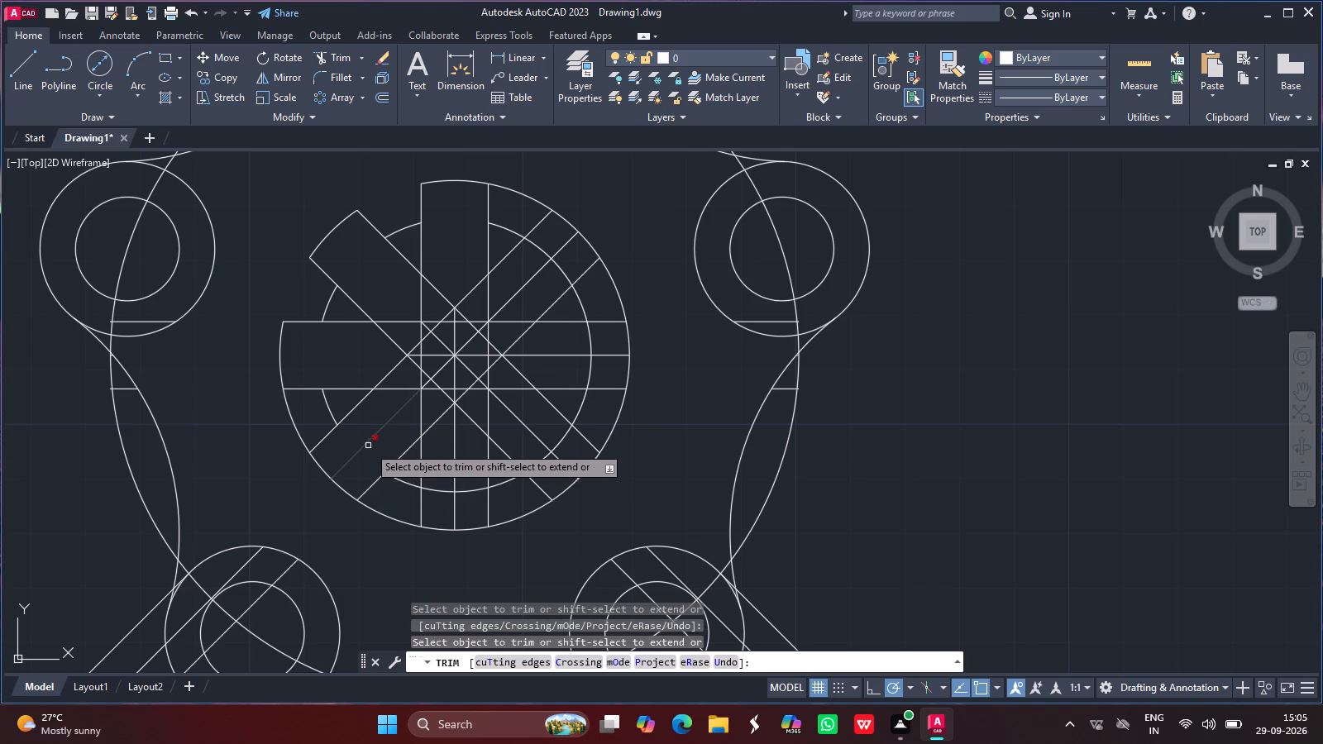
pyautogui.moveTo(368, 446); pyautogui.dragTo(371, 441)
pyautogui.click(371, 441)
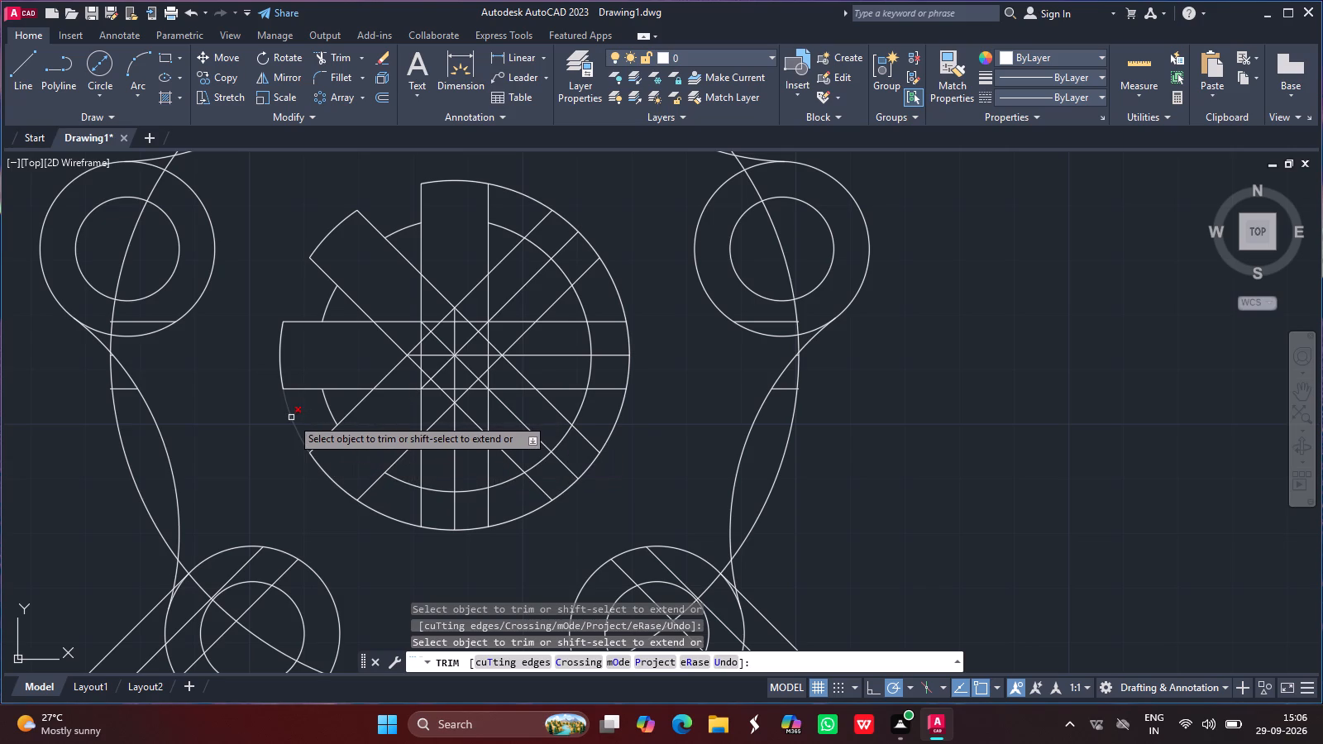
pyautogui.moveTo(291, 417); pyautogui.dragTo(389, 516)
pyautogui.click(389, 516)
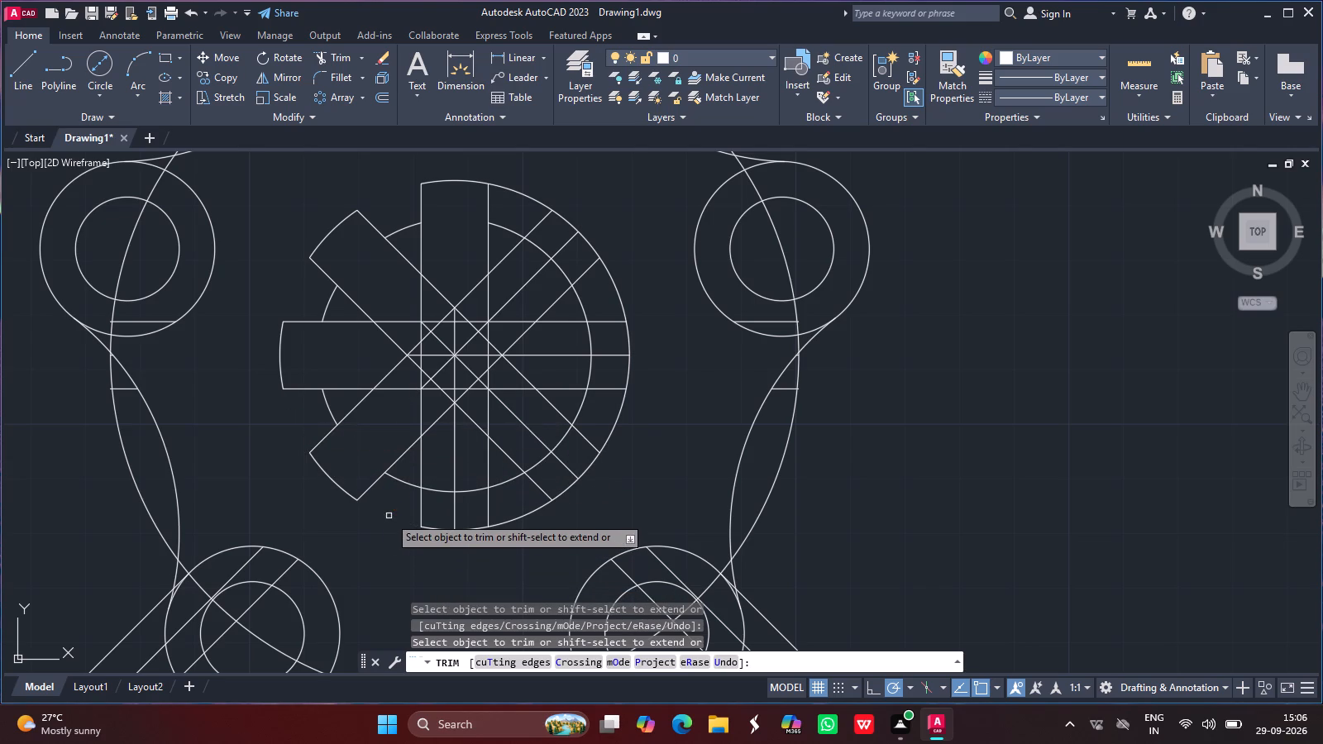
# Trim the inner circle arcs and centre lines inside the bottom and lower-right spokes, and the outer circle arc between those spokes.
pyautogui.click(421, 464)
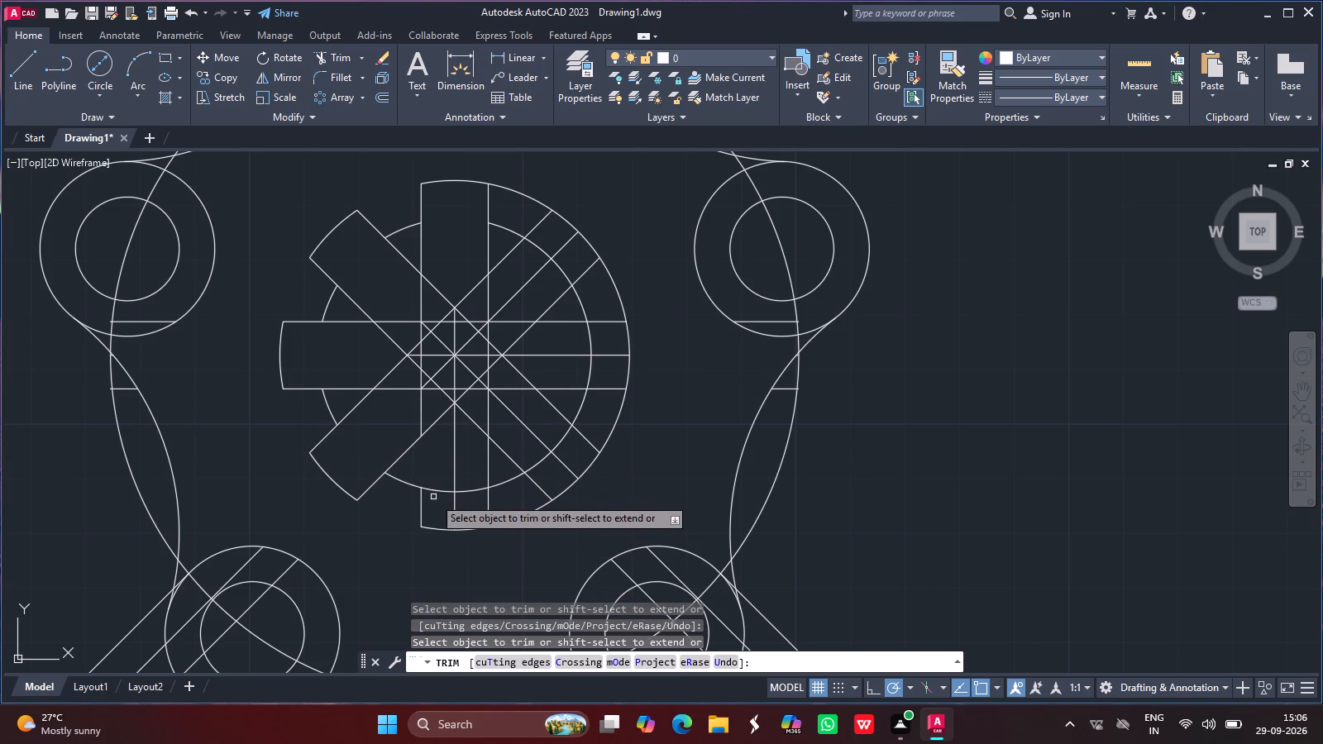
pyautogui.hotkey('ctrl', 'z')
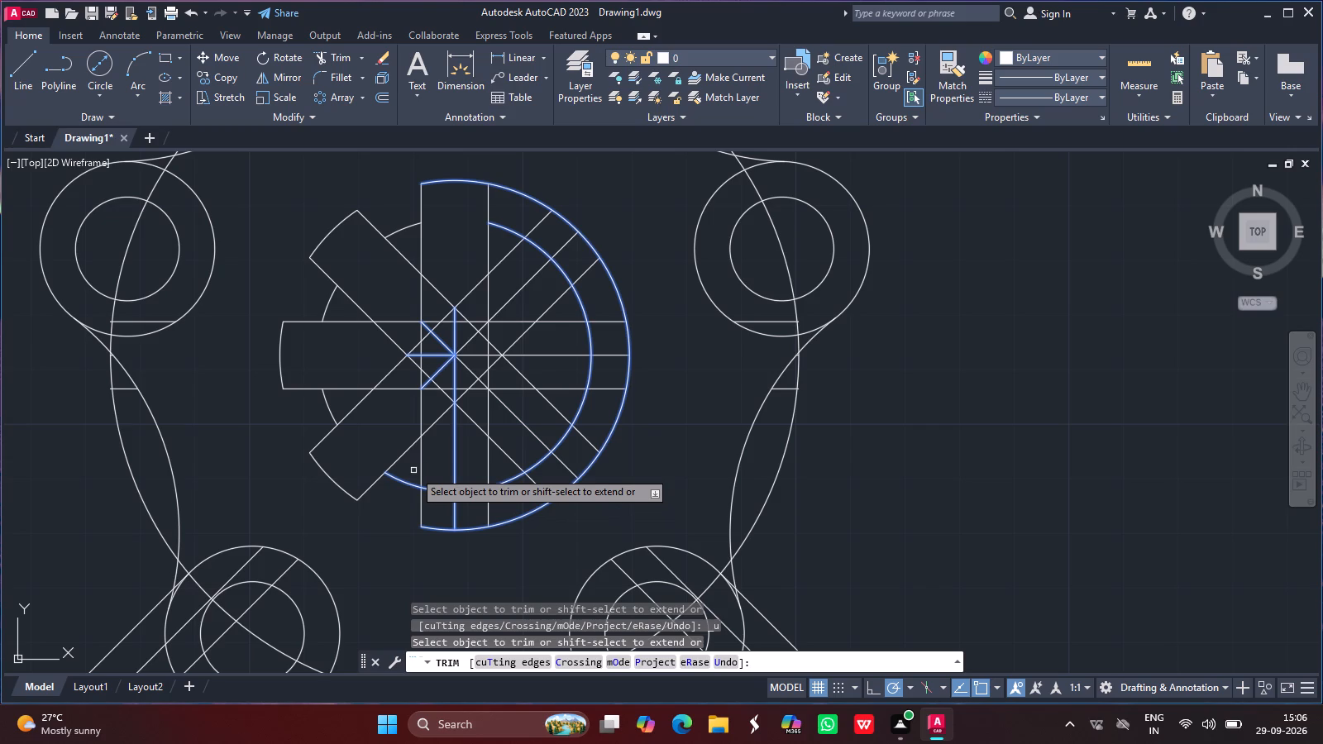
pyautogui.moveTo(453, 452); pyautogui.dragTo(456, 501)
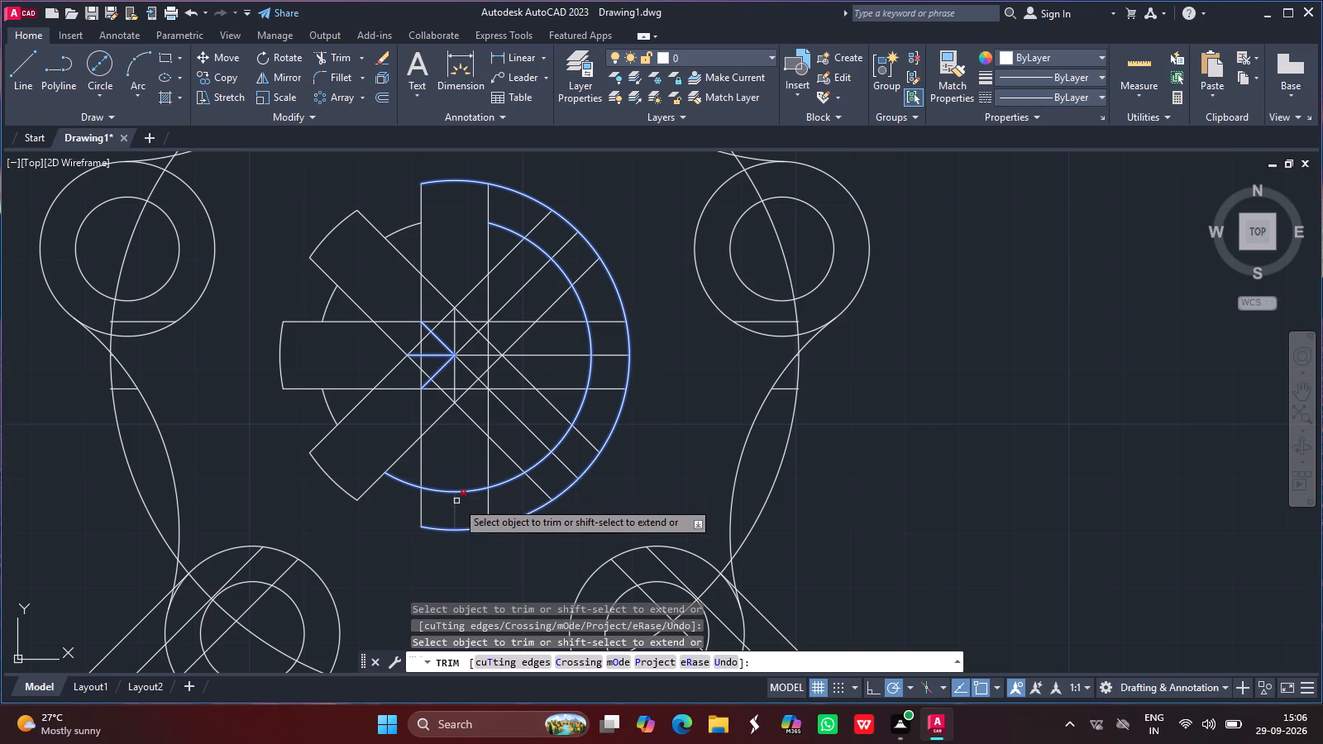
pyautogui.moveTo(456, 501); pyautogui.dragTo(456, 503)
pyautogui.moveTo(456, 503); pyautogui.dragTo(443, 494)
pyautogui.click(443, 494)
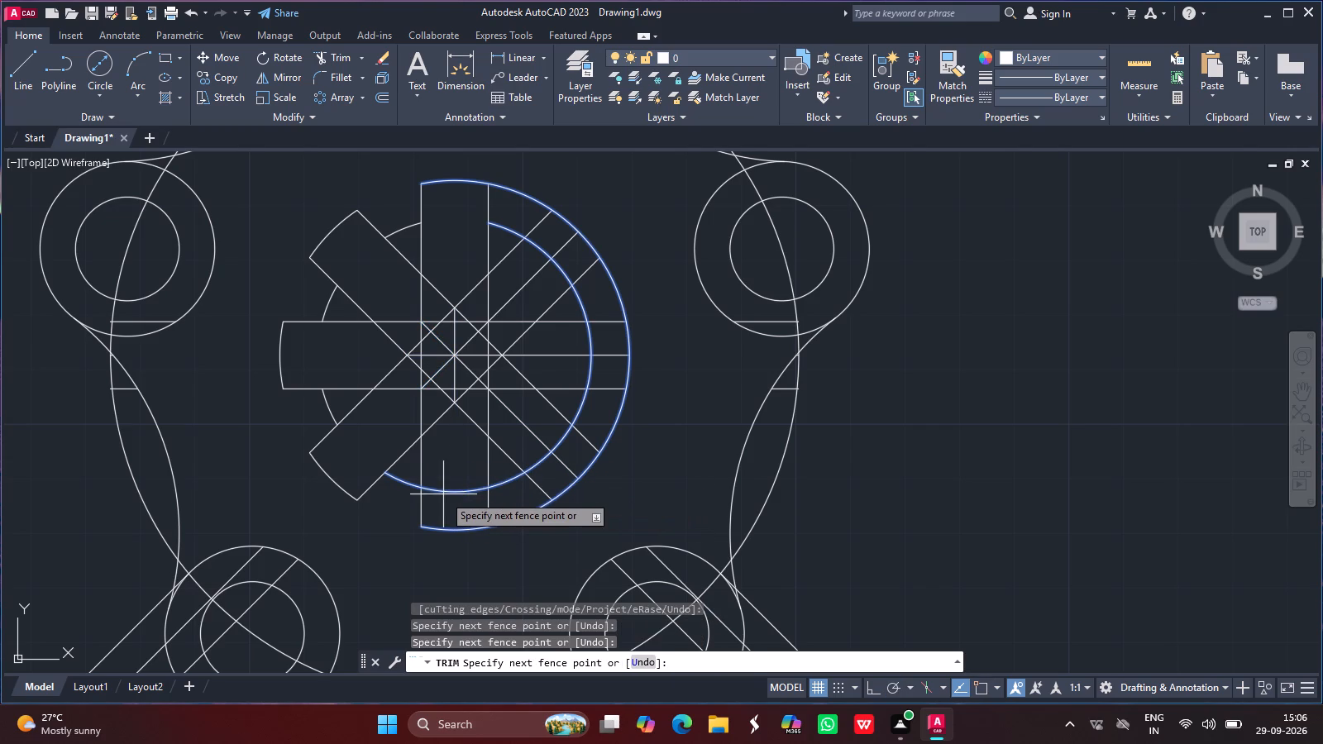
pyautogui.click(453, 488)
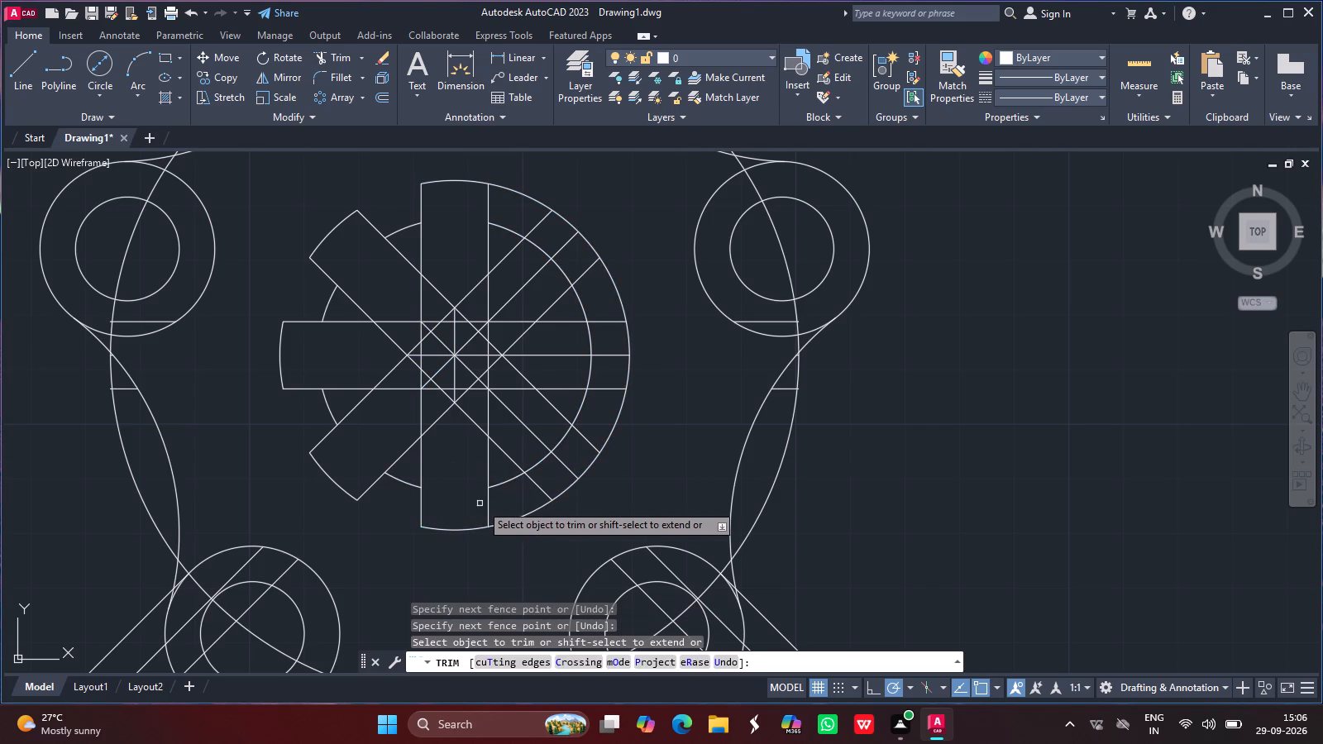
pyautogui.click(541, 460)
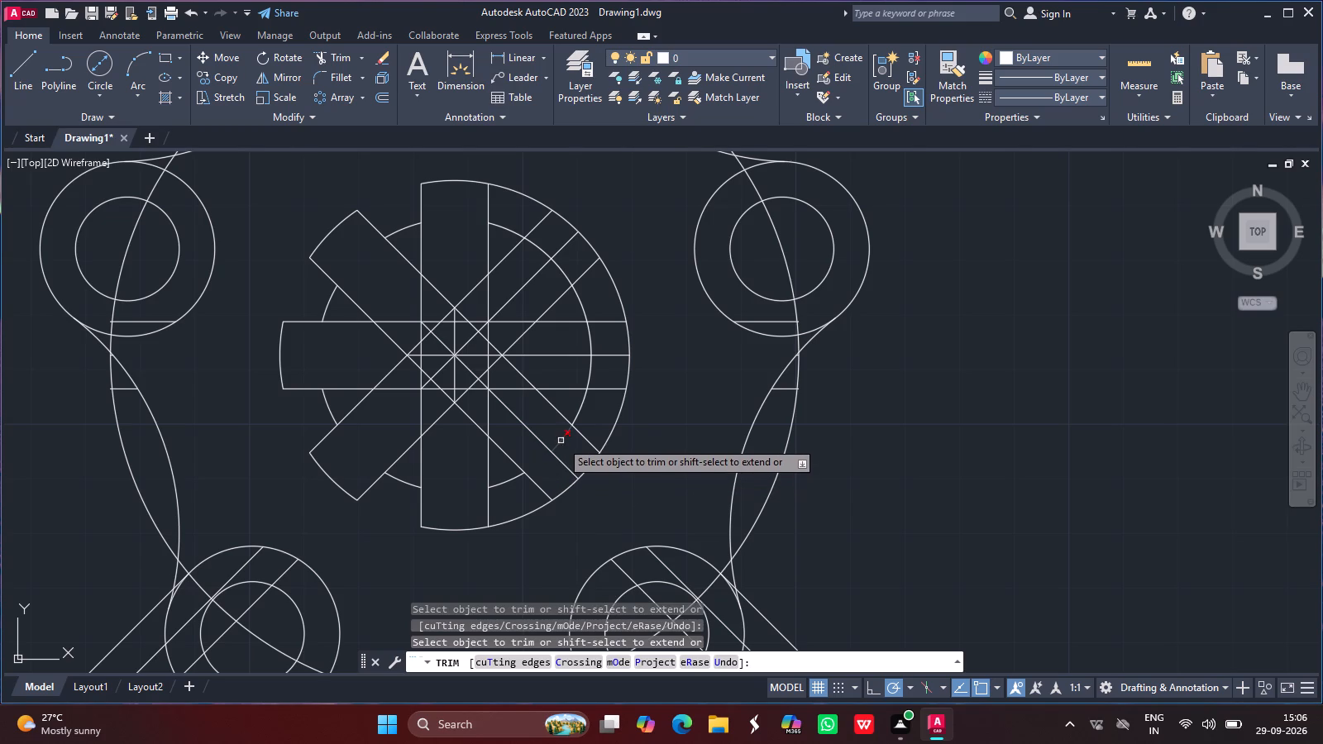
pyautogui.moveTo(561, 441); pyautogui.dragTo(542, 441)
pyautogui.click(542, 441)
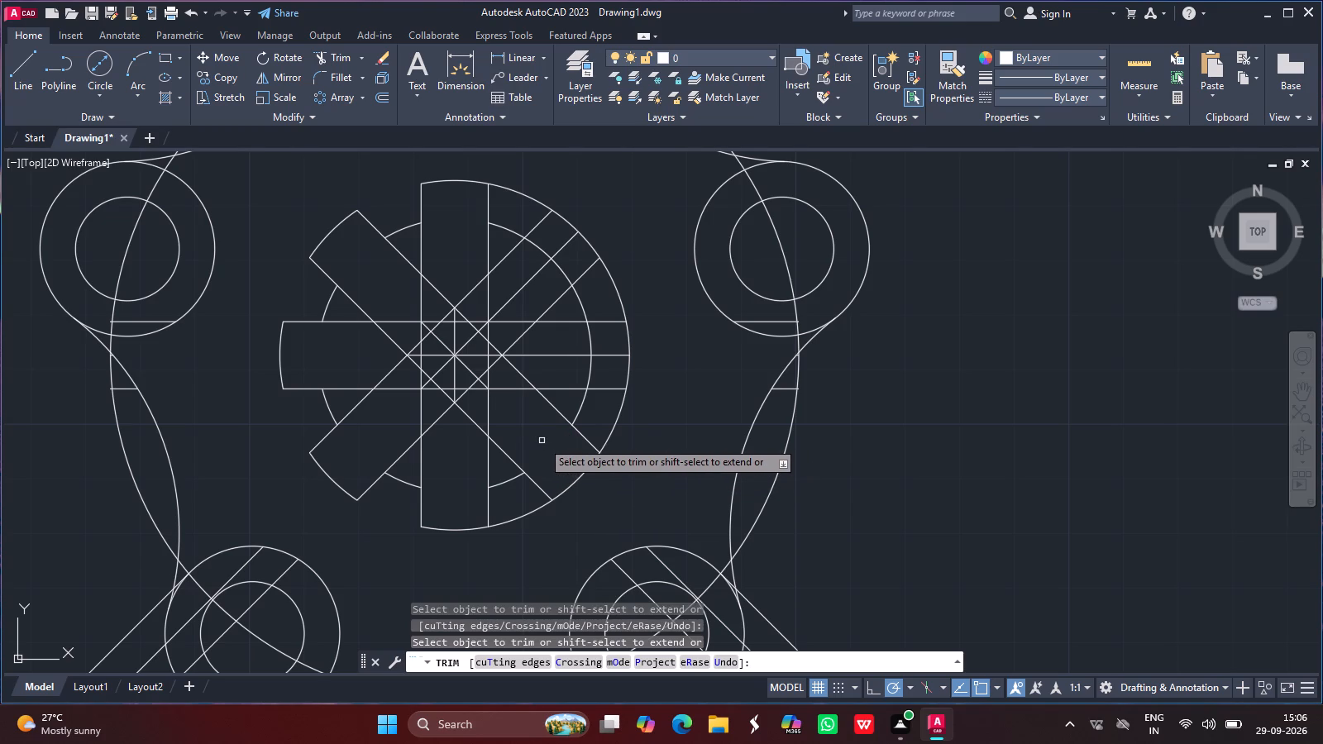
pyautogui.click(534, 511)
# Trim the inner circle arcs and centre line inside the right spoke, and the outer circle arc between the lower-right and right spokes.
pyautogui.moveTo(614, 355); pyautogui.dragTo(590, 340)
pyautogui.moveTo(590, 340); pyautogui.dragTo(590, 360)
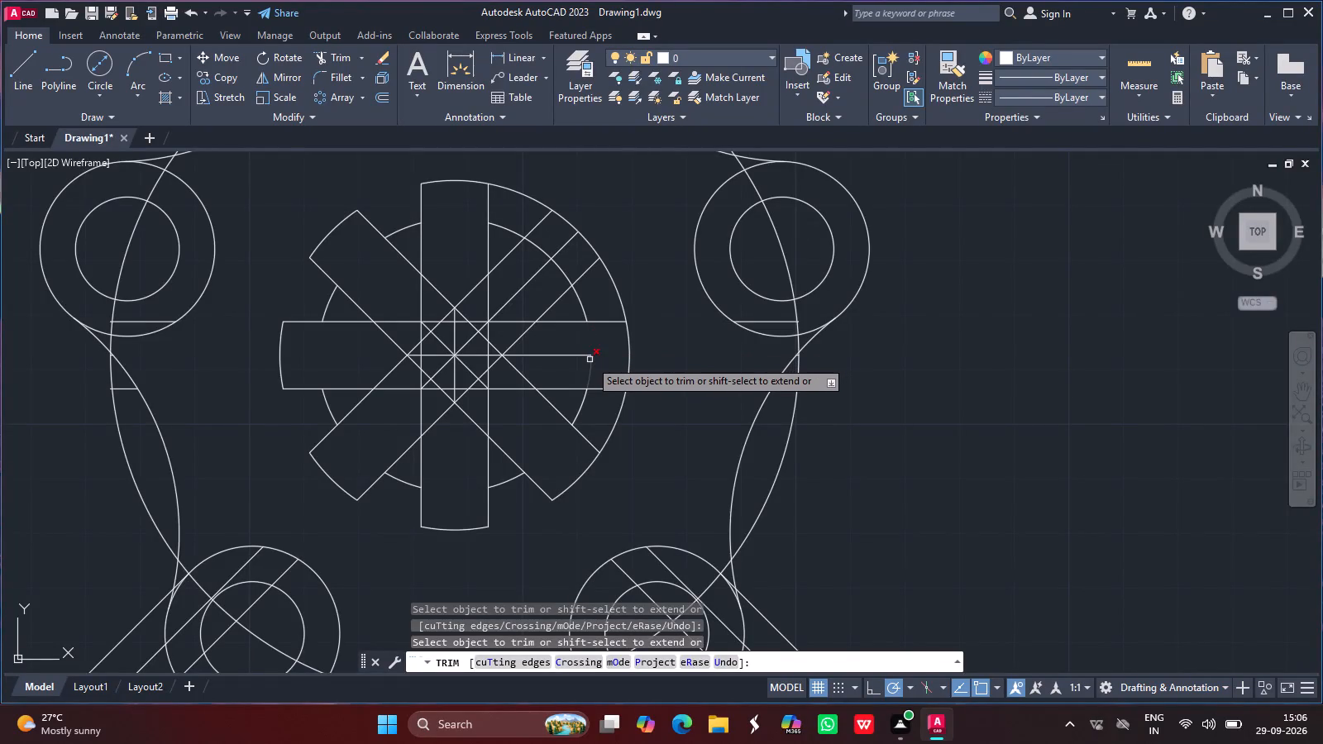
pyautogui.moveTo(590, 360); pyautogui.dragTo(590, 362)
pyautogui.click(590, 362)
pyautogui.click(580, 354)
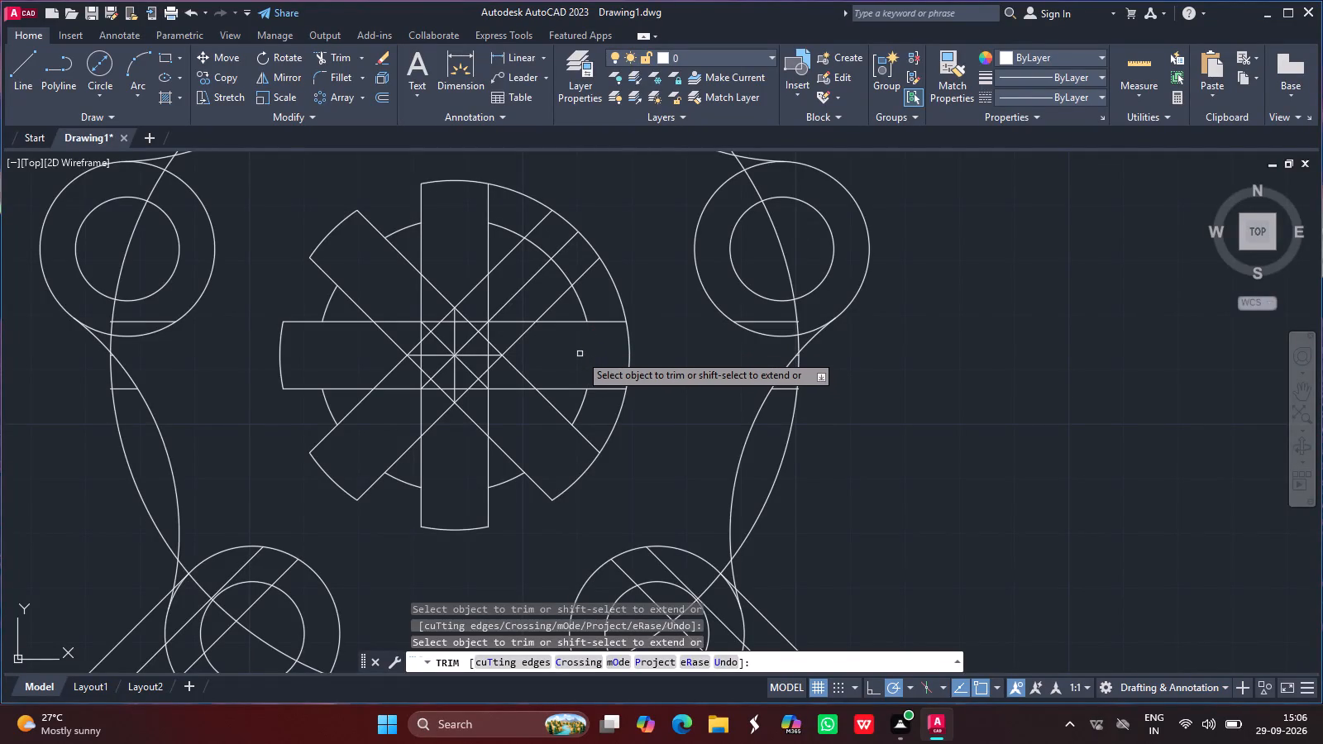
pyautogui.click(616, 419)
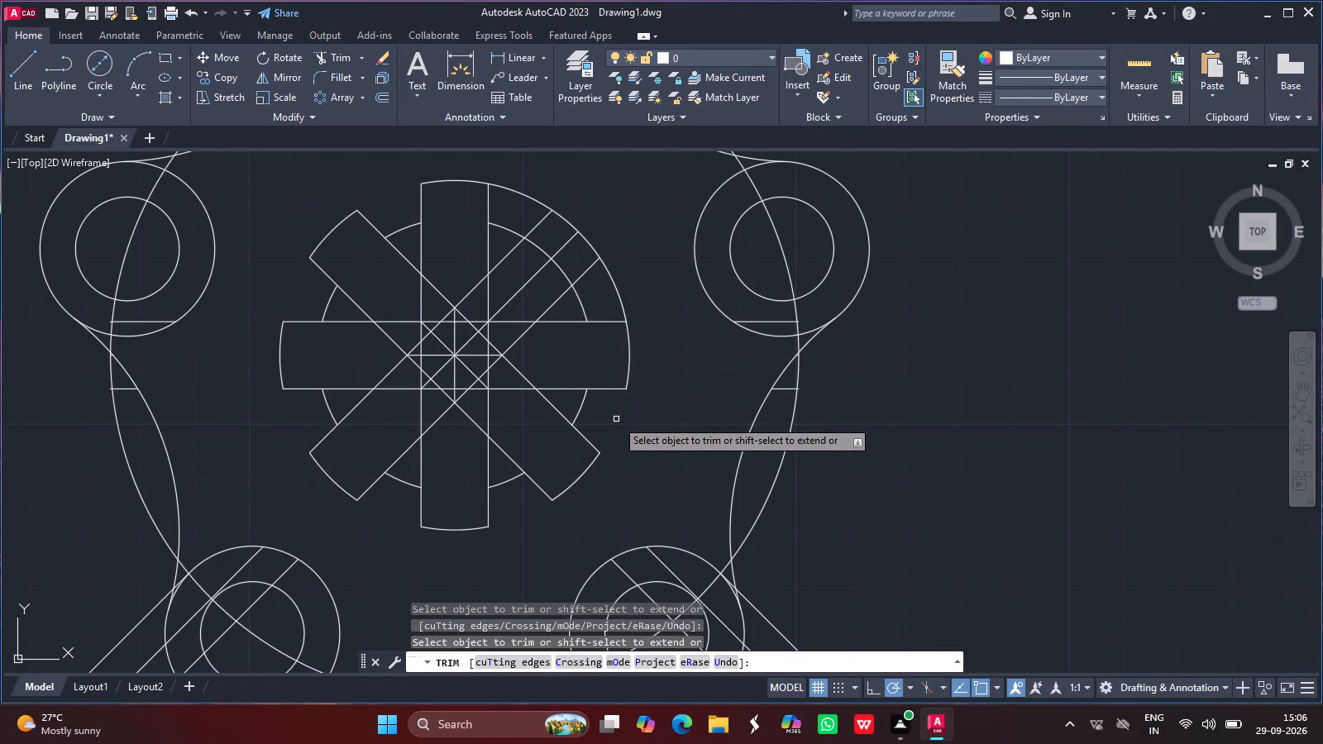
# Trim the inner circle arcs and centre line inside the upper-right spoke, and the outer circle arcs on both sides of that spoke.
pyautogui.click(618, 288)
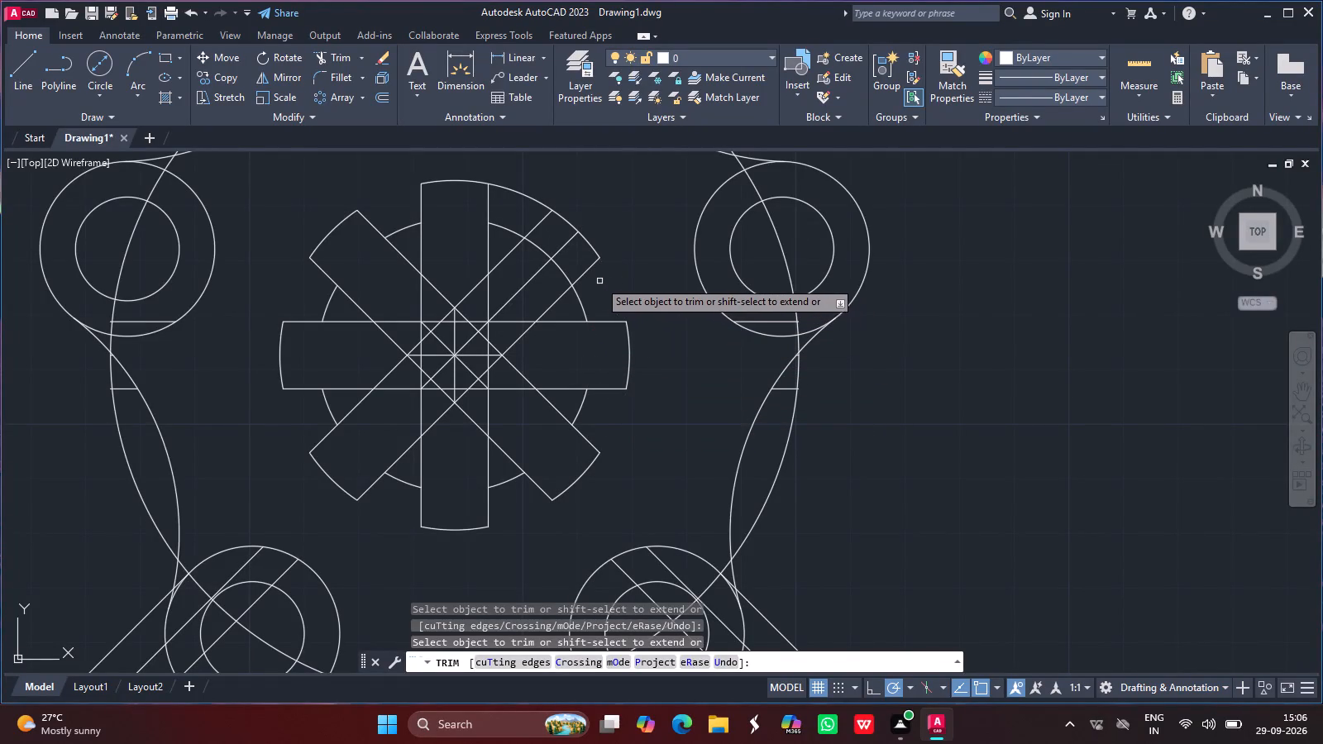
pyautogui.moveTo(562, 246); pyautogui.dragTo(546, 250)
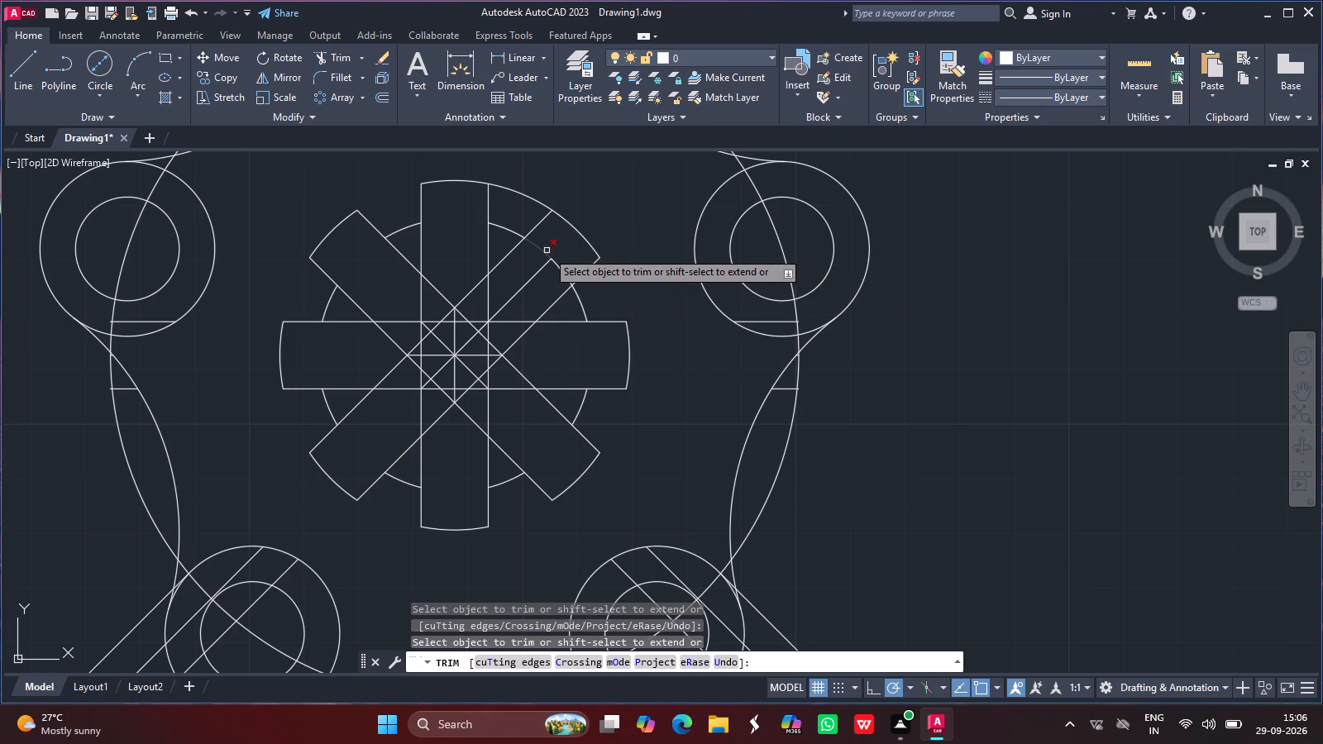
pyautogui.moveTo(546, 250); pyautogui.dragTo(546, 251)
pyautogui.moveTo(546, 251); pyautogui.dragTo(556, 265)
pyautogui.moveTo(556, 265); pyautogui.dragTo(539, 265)
pyautogui.moveTo(539, 265); pyautogui.dragTo(538, 273)
pyautogui.click(538, 273)
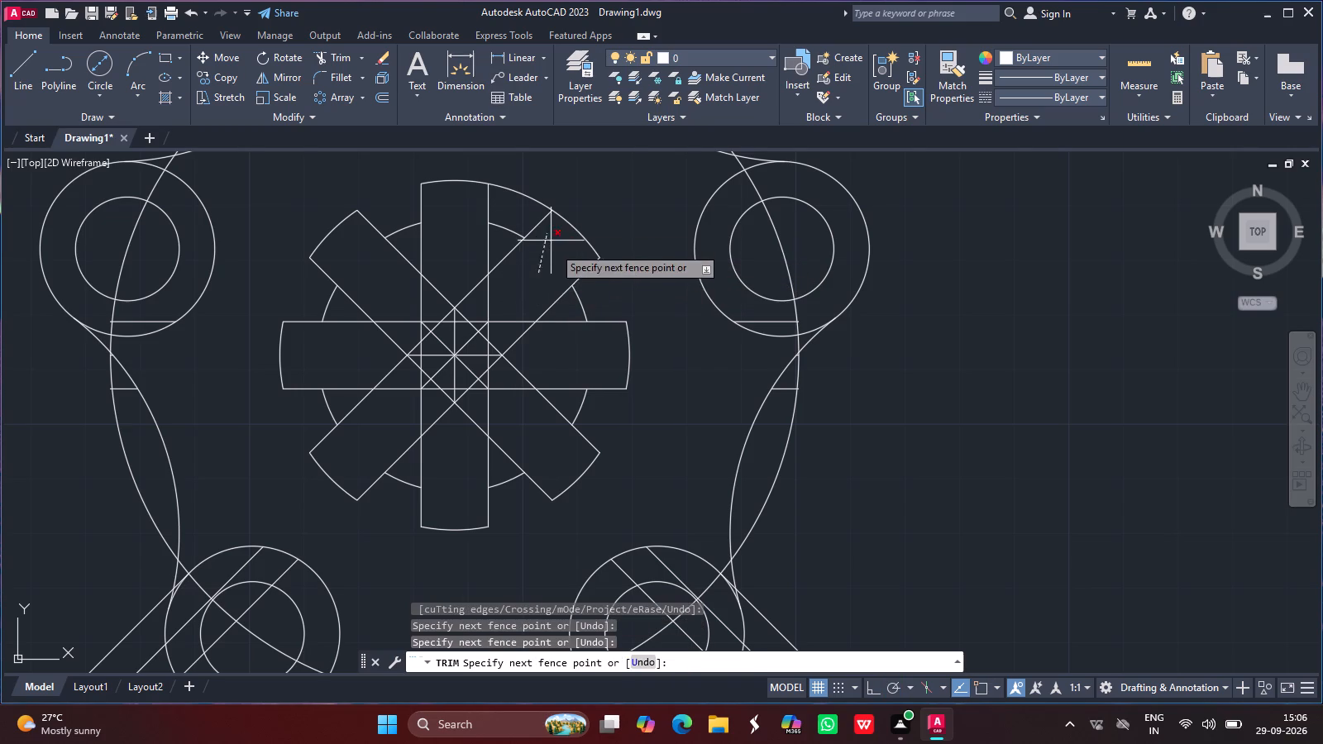
pyautogui.click(553, 254)
pyautogui.click(522, 189)
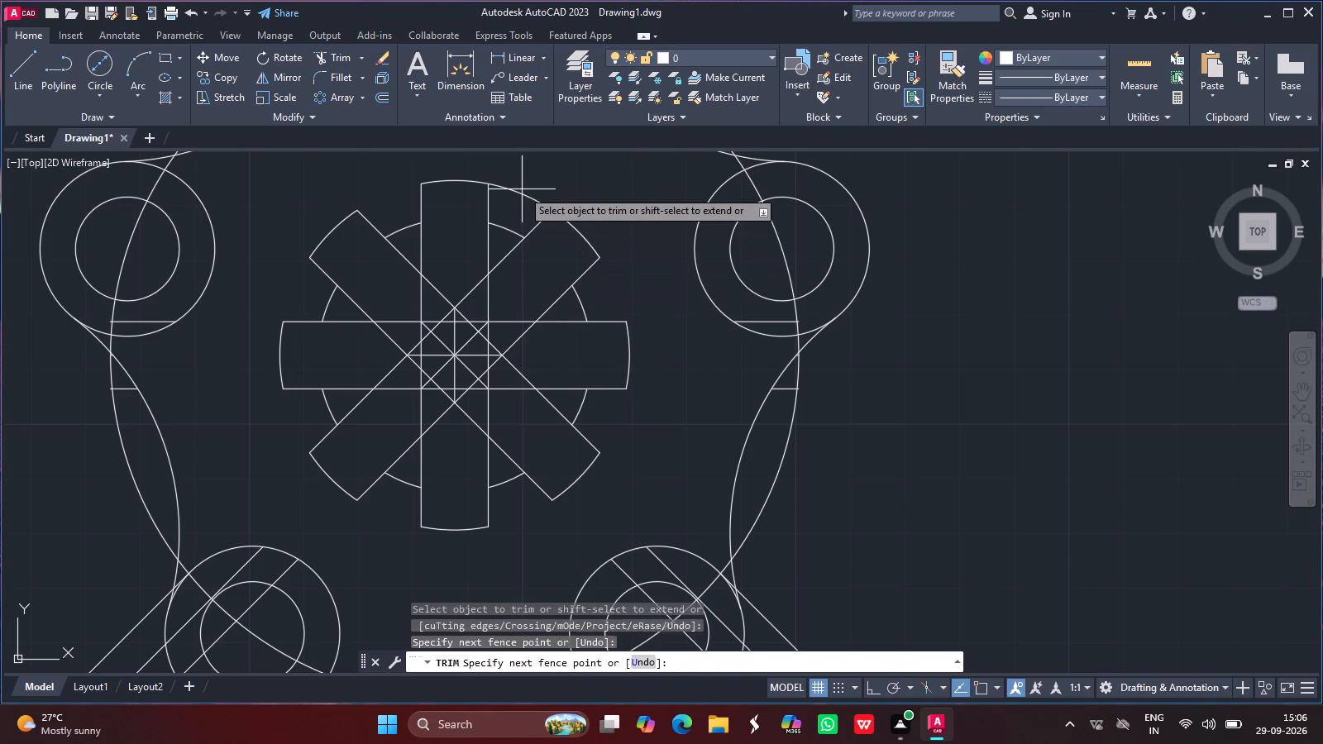
pyautogui.click(519, 199)
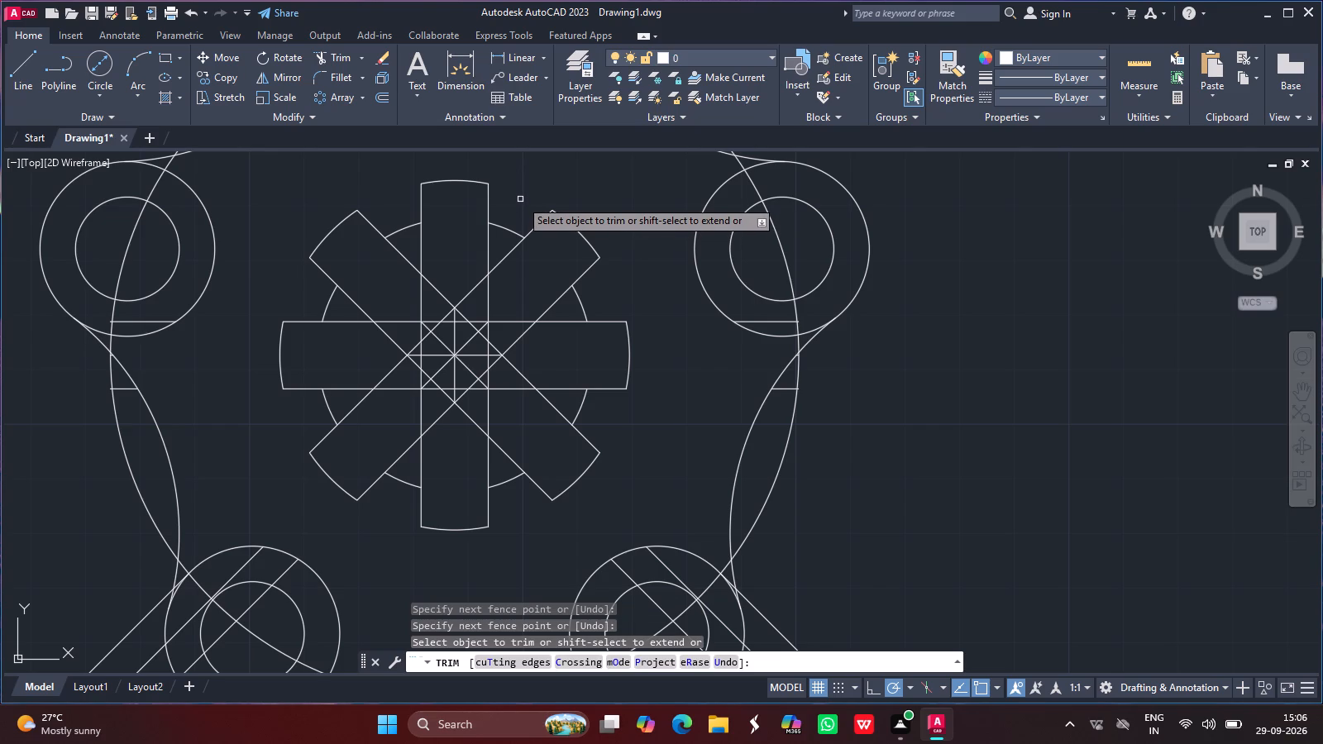
# Trim the side lines of all eight spokes where they run inside the inner circle, leaving the cutout outline open at the centre.
pyautogui.moveTo(390, 268); pyautogui.dragTo(481, 259)
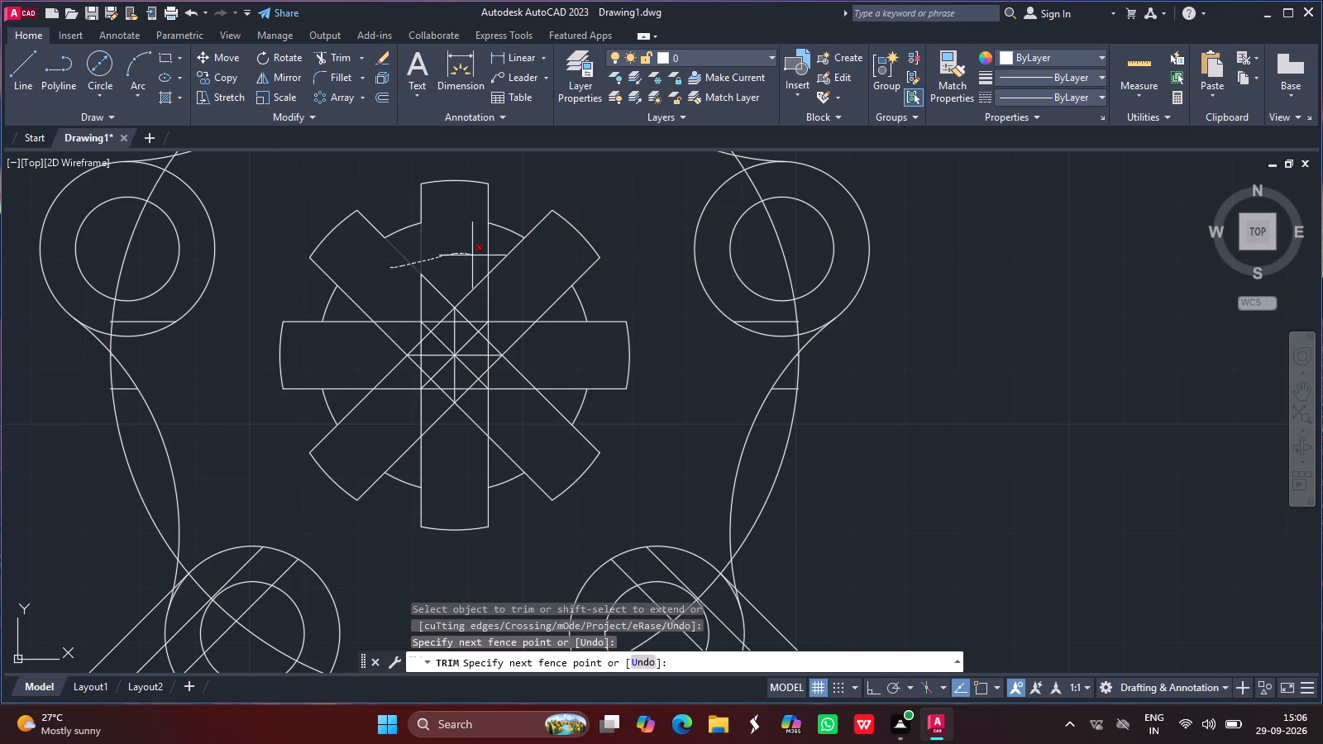
pyautogui.moveTo(481, 259); pyautogui.dragTo(536, 305)
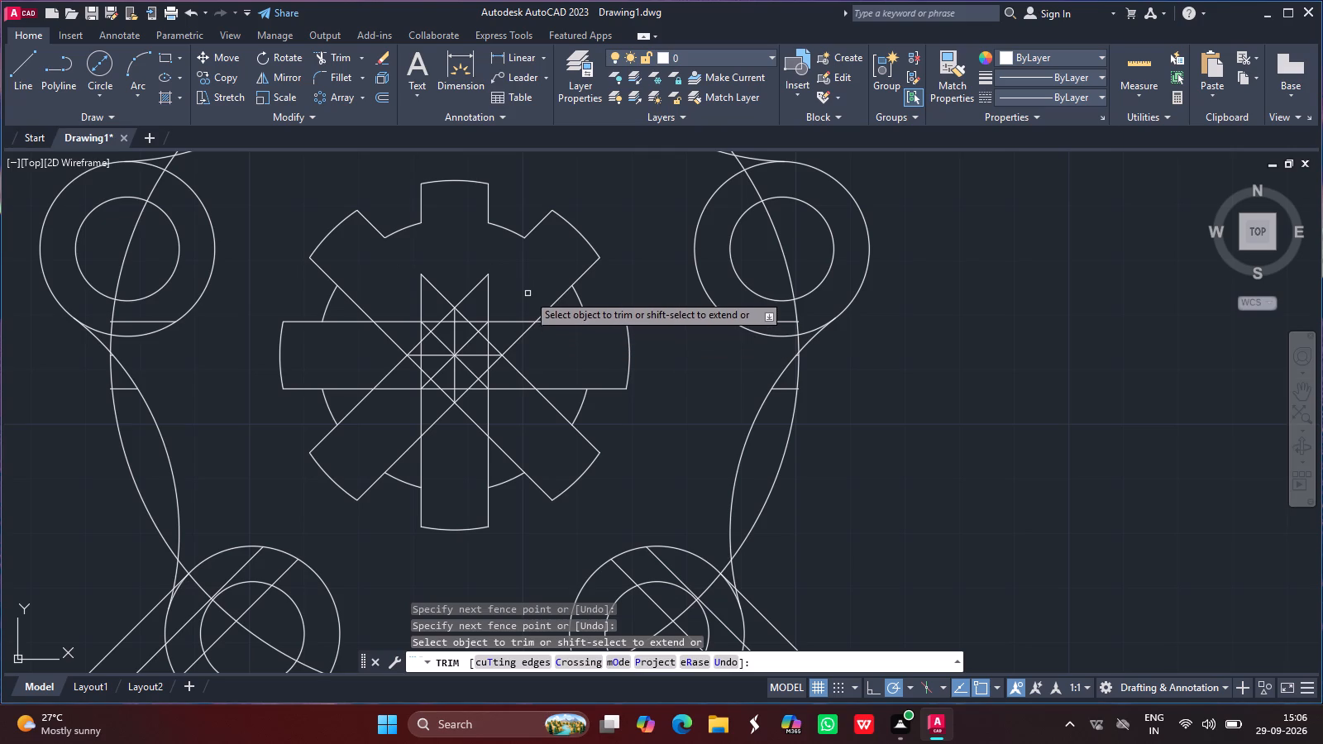
pyautogui.moveTo(528, 292); pyautogui.dragTo(541, 340)
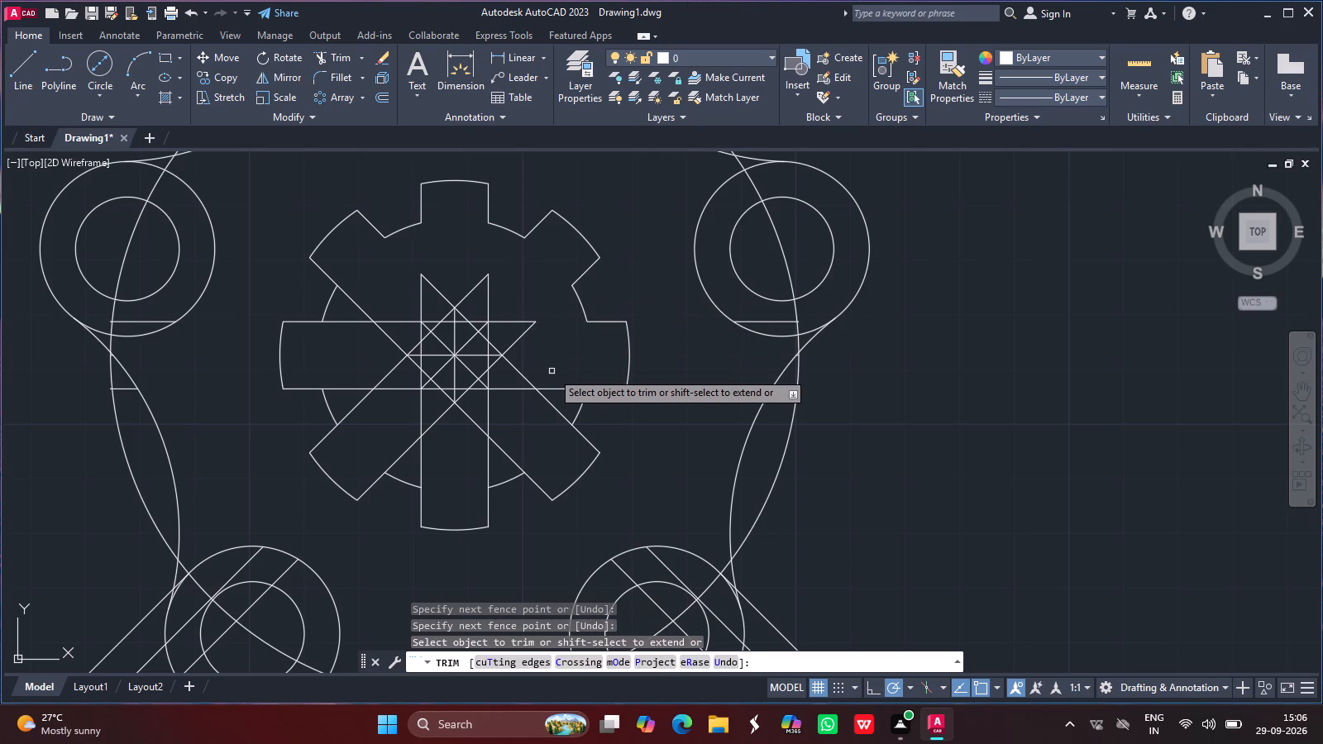
pyautogui.moveTo(552, 371); pyautogui.dragTo(521, 427)
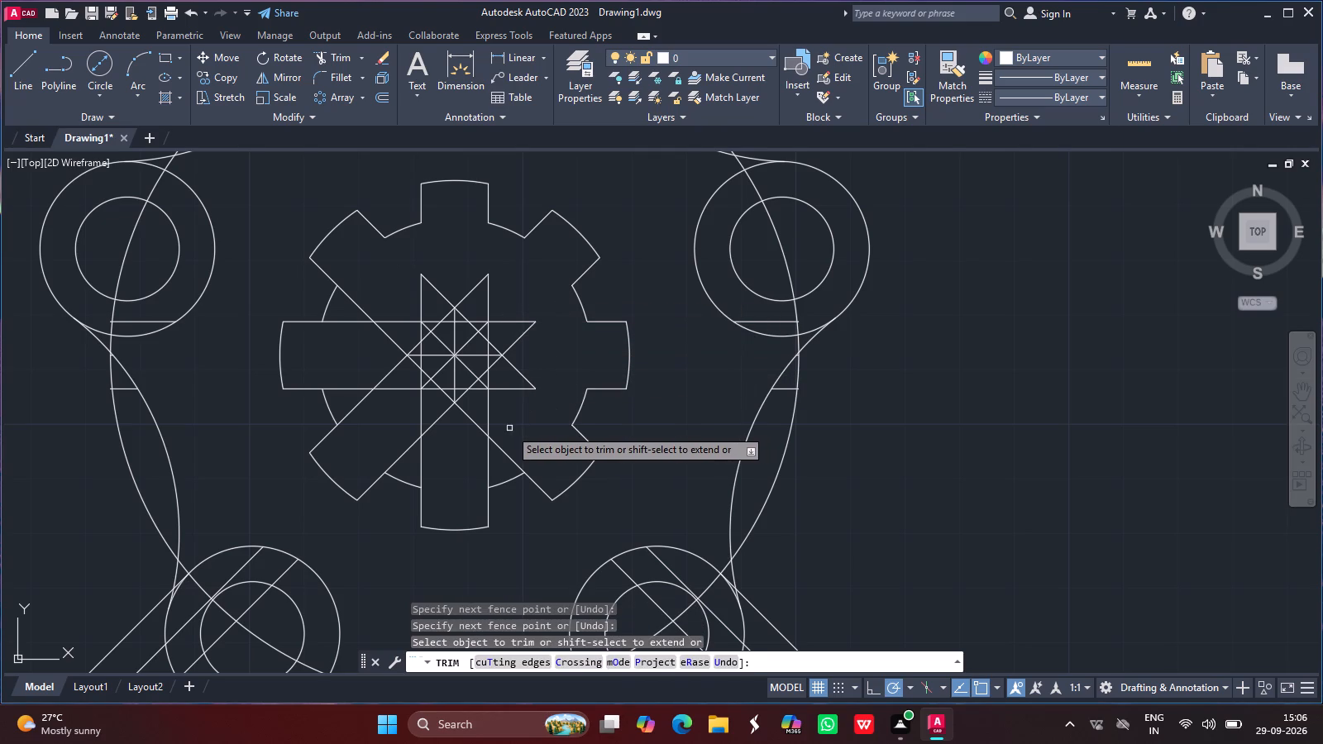
pyautogui.moveTo(509, 428); pyautogui.dragTo(407, 417)
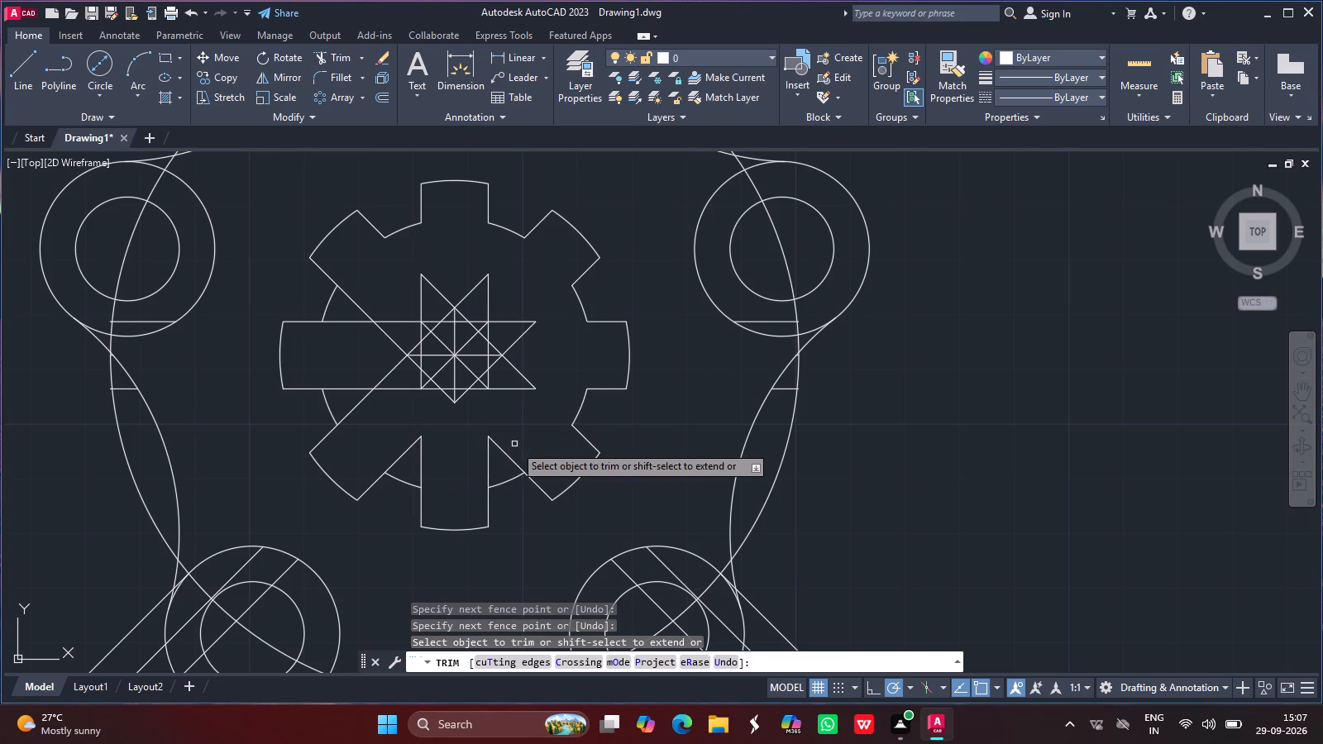
pyautogui.moveTo(514, 445); pyautogui.dragTo(384, 442)
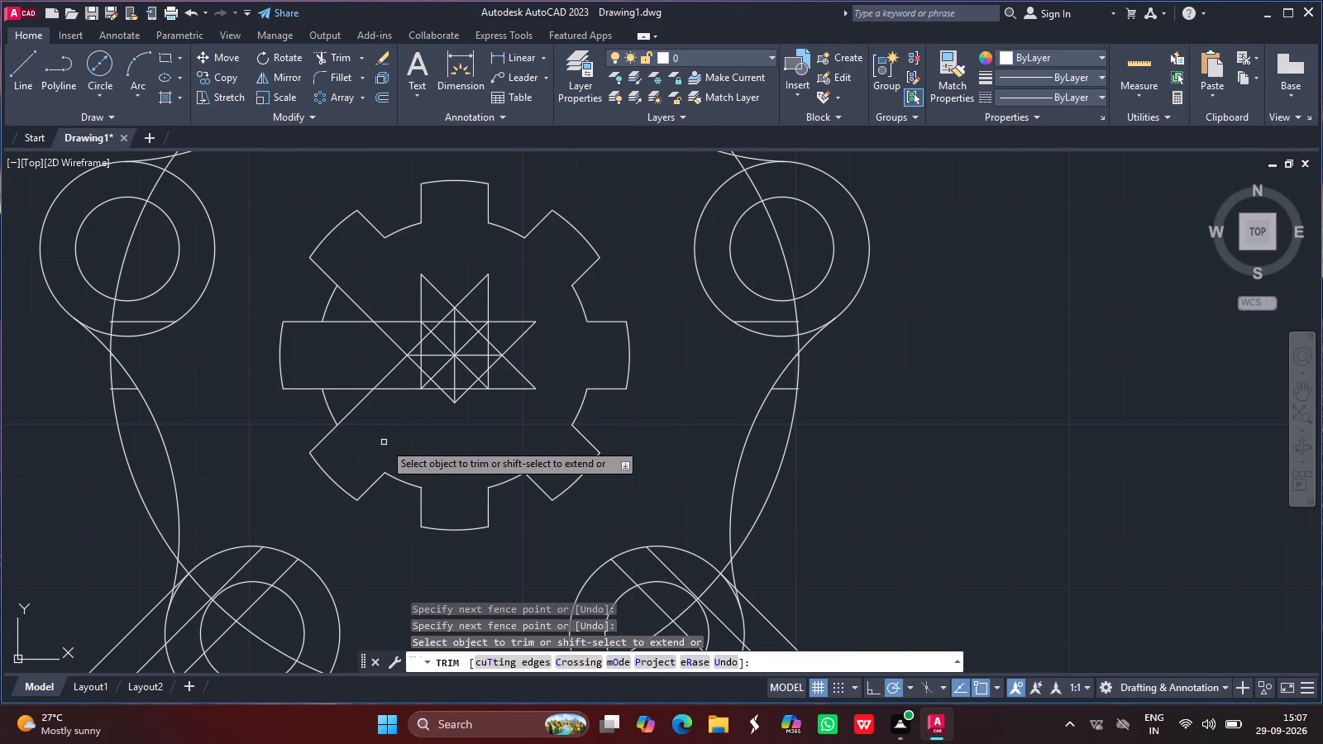
pyautogui.moveTo(360, 415); pyautogui.dragTo(361, 317)
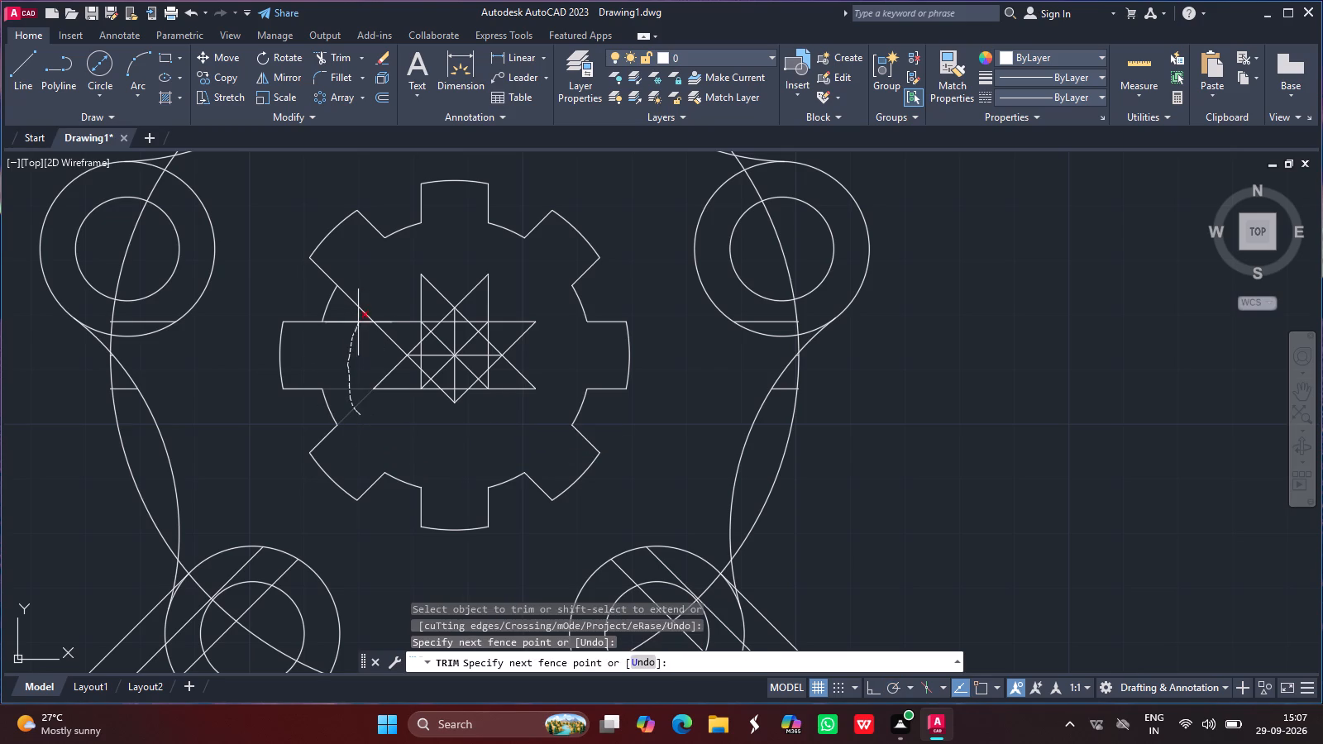
pyautogui.moveTo(361, 317); pyautogui.dragTo(372, 303)
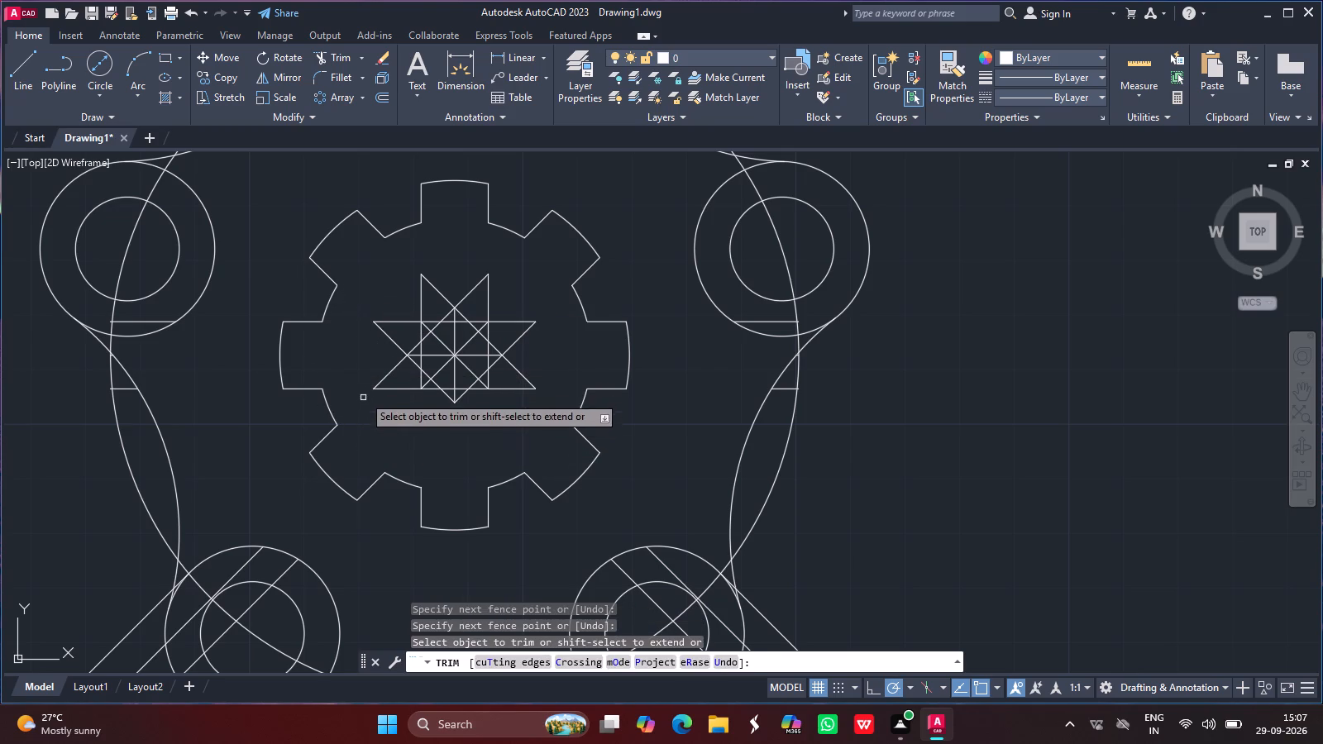
# Trim away all remaining star-shaped line fragments at the centre of the eight-spoke cutout and finish trimming.
pyautogui.moveTo(363, 374); pyautogui.dragTo(473, 388)
pyautogui.moveTo(491, 403); pyautogui.dragTo(421, 323)
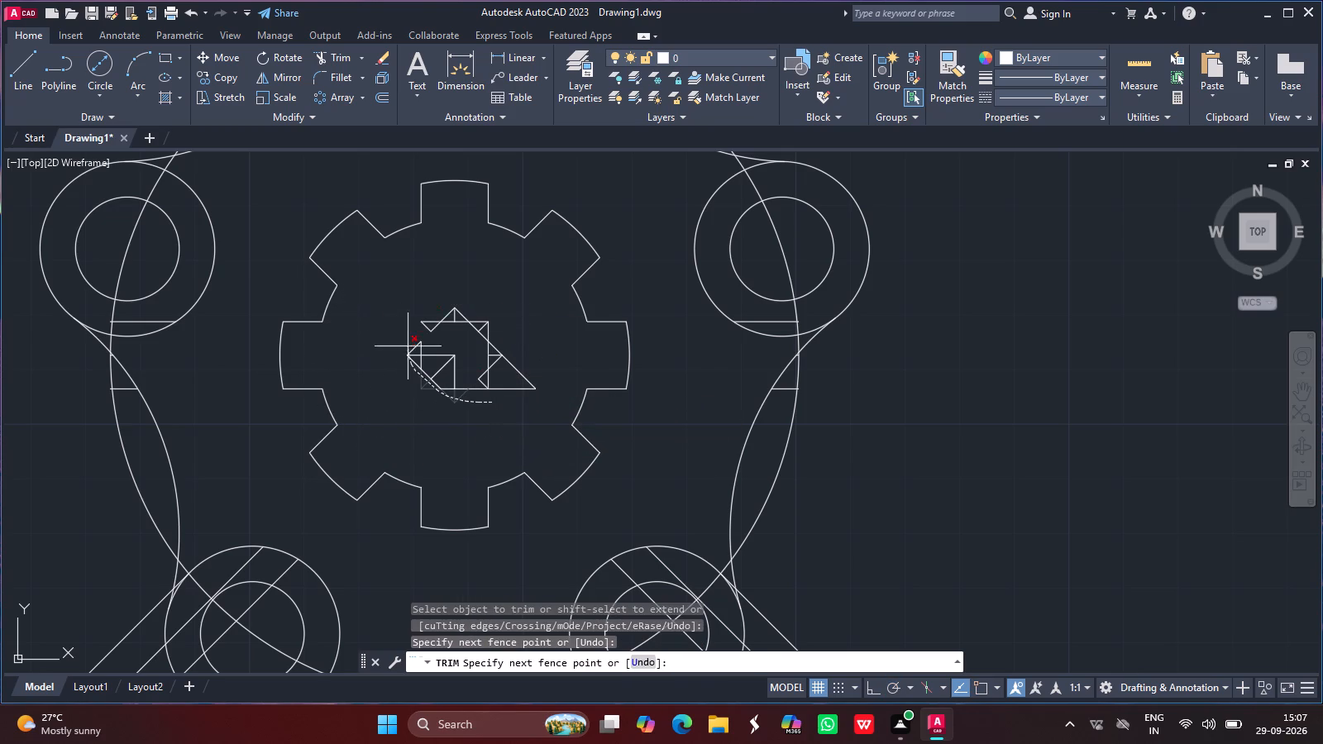
pyautogui.moveTo(421, 323); pyautogui.dragTo(443, 393)
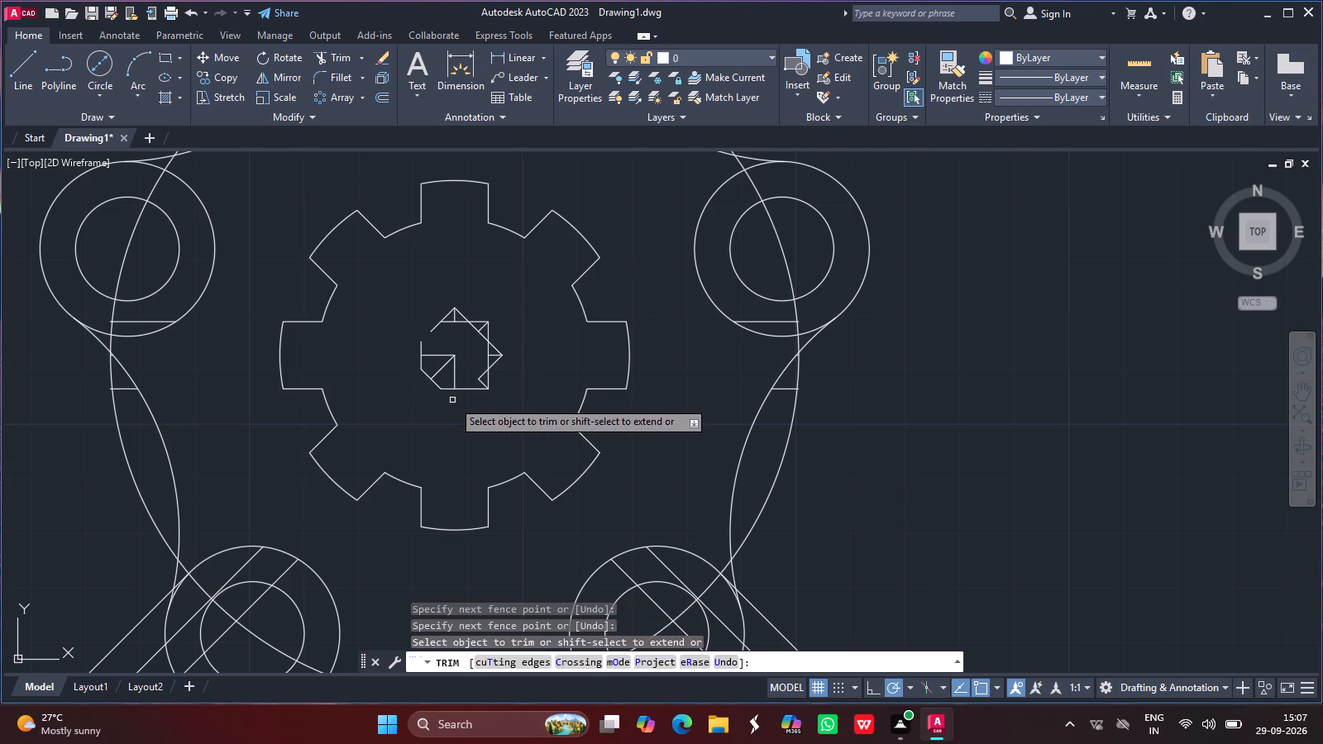
pyautogui.moveTo(451, 402); pyautogui.dragTo(477, 374)
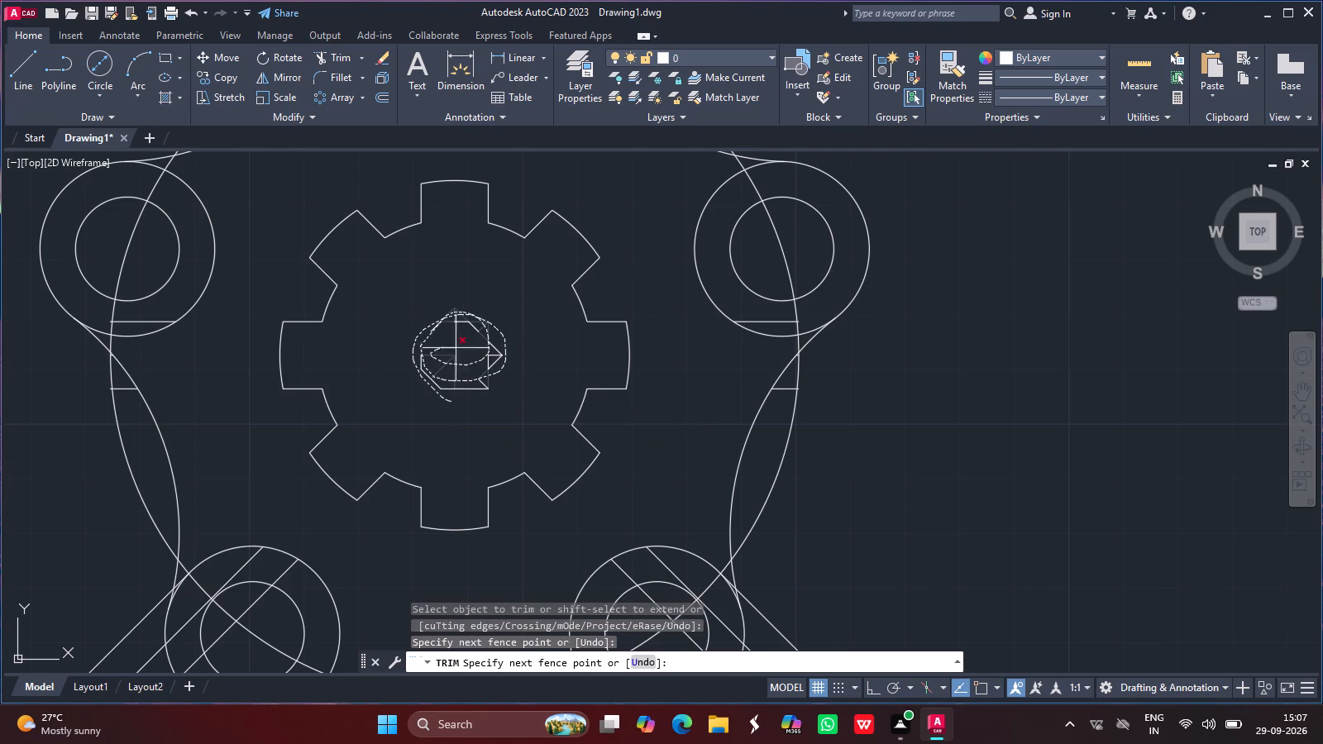
pyautogui.moveTo(477, 374); pyautogui.dragTo(485, 355)
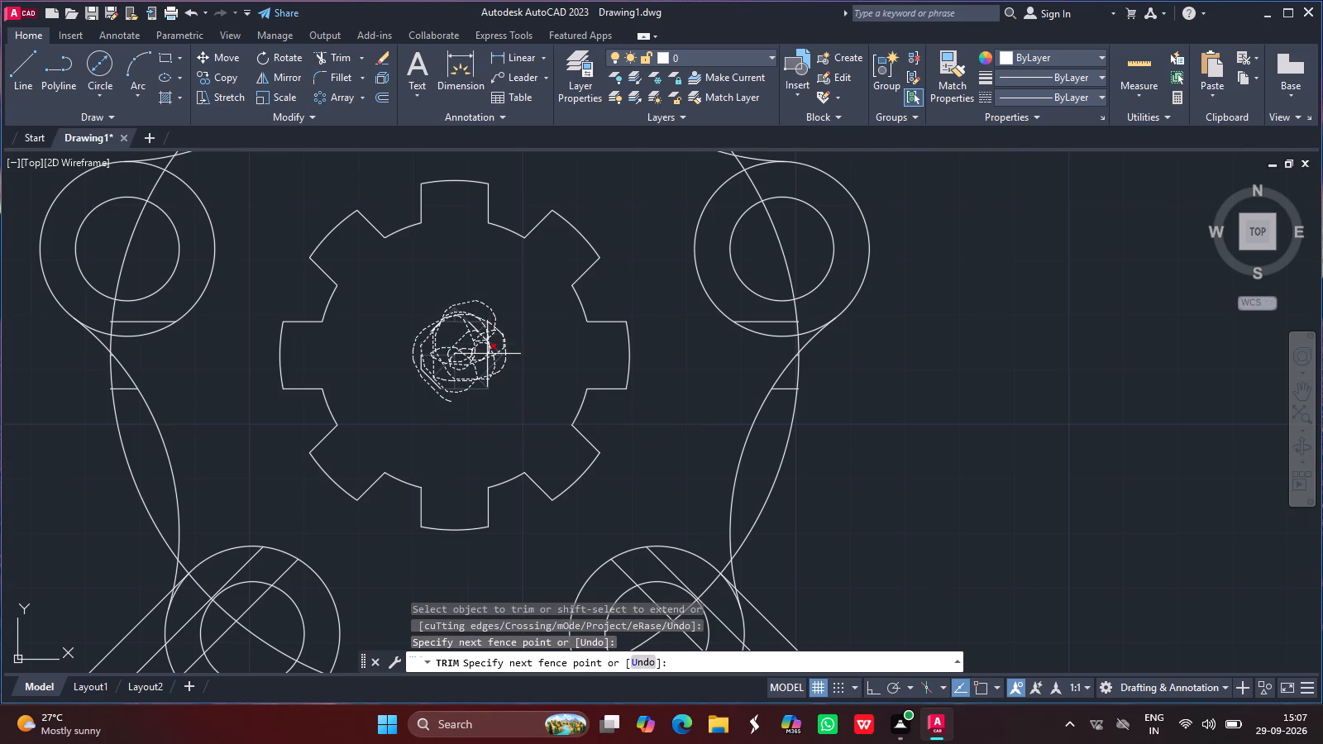
pyautogui.moveTo(485, 355); pyautogui.dragTo(490, 353)
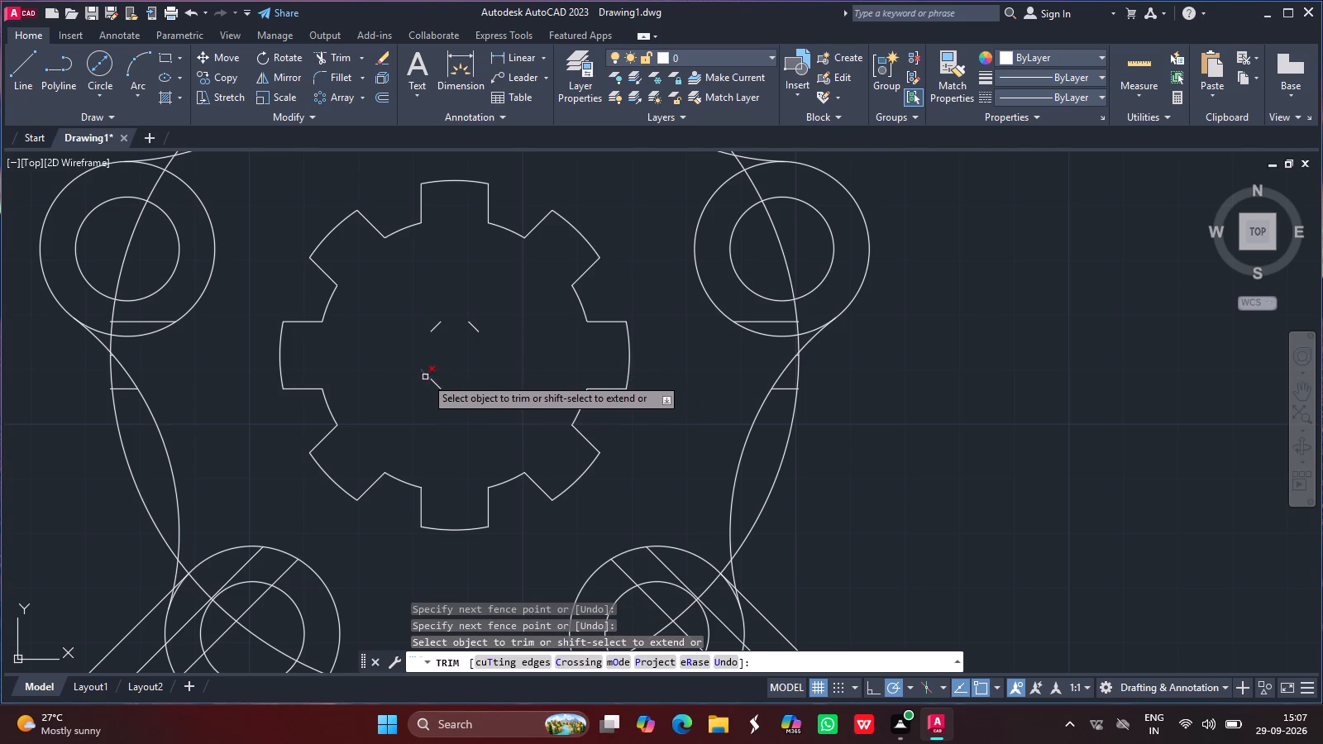
pyautogui.click(425, 375)
pyautogui.moveTo(432, 381); pyautogui.dragTo(435, 332)
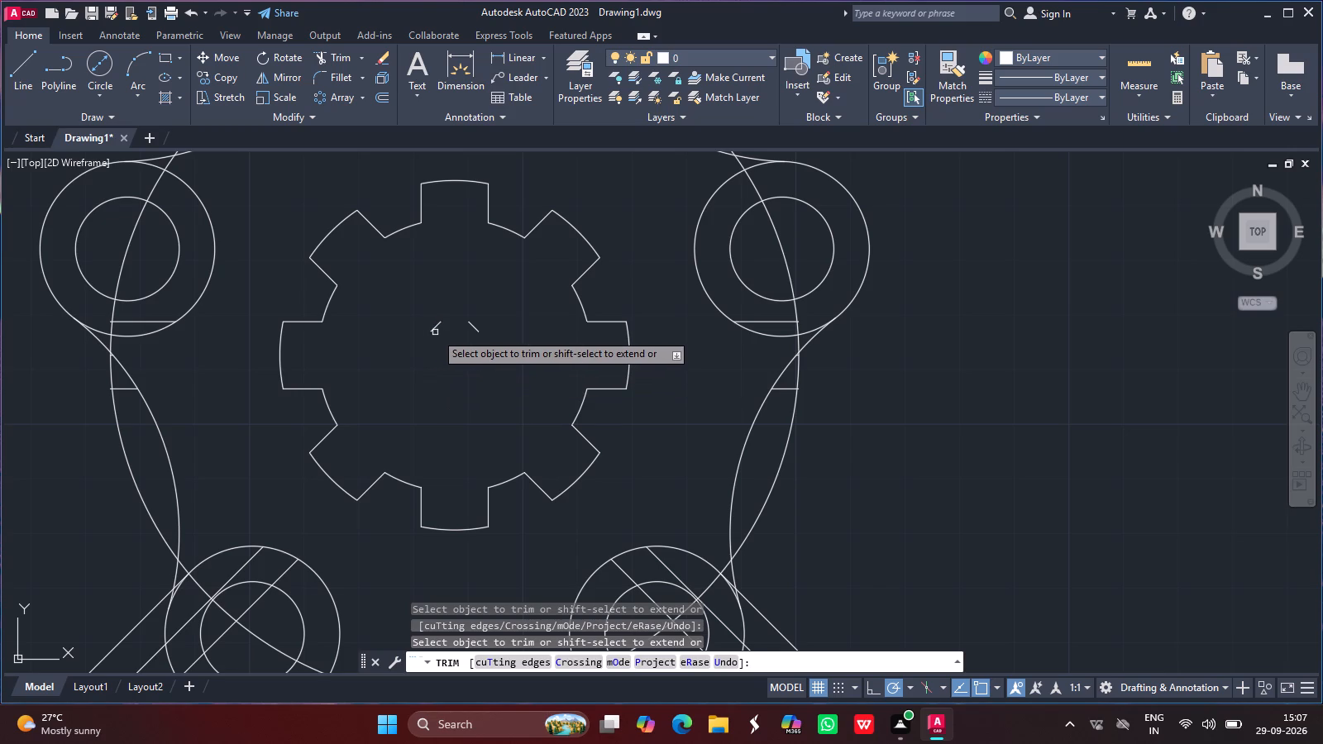
pyautogui.click(435, 332)
pyautogui.click(483, 327)
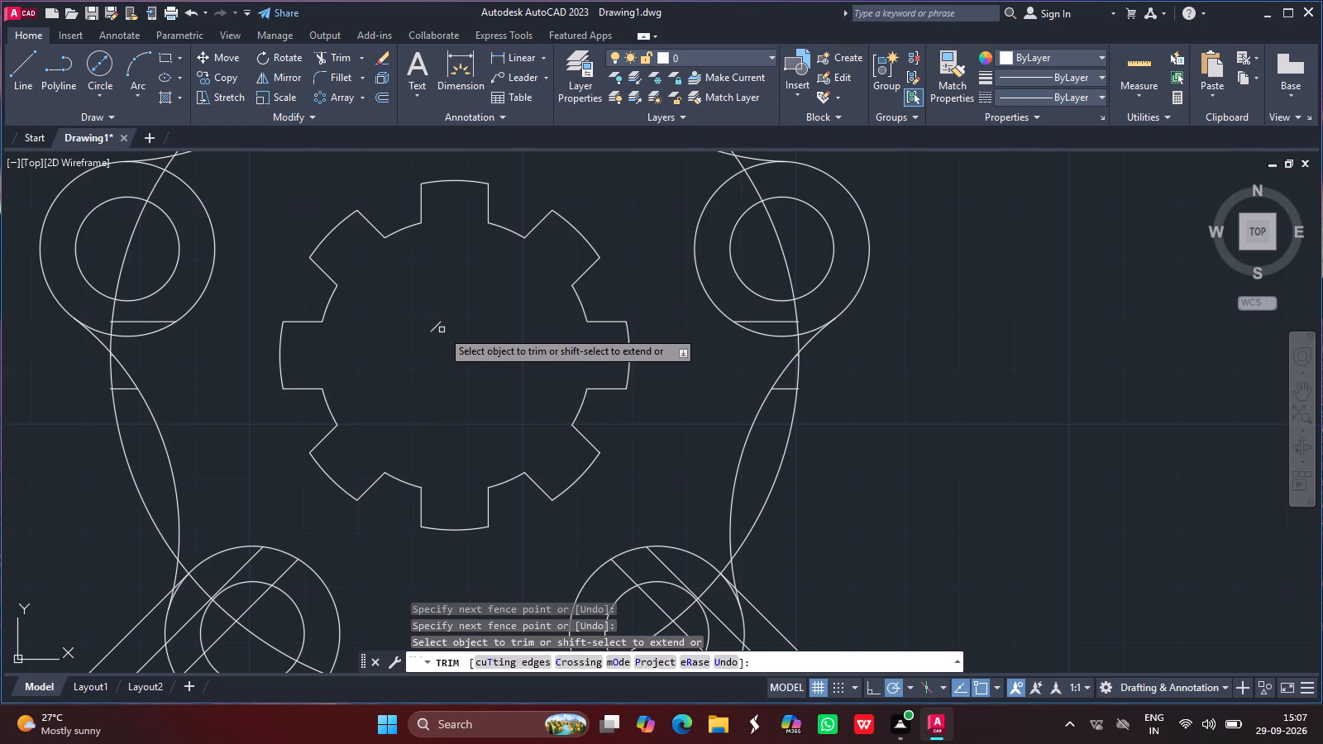
pyautogui.click(433, 326)
pyautogui.press('Return')
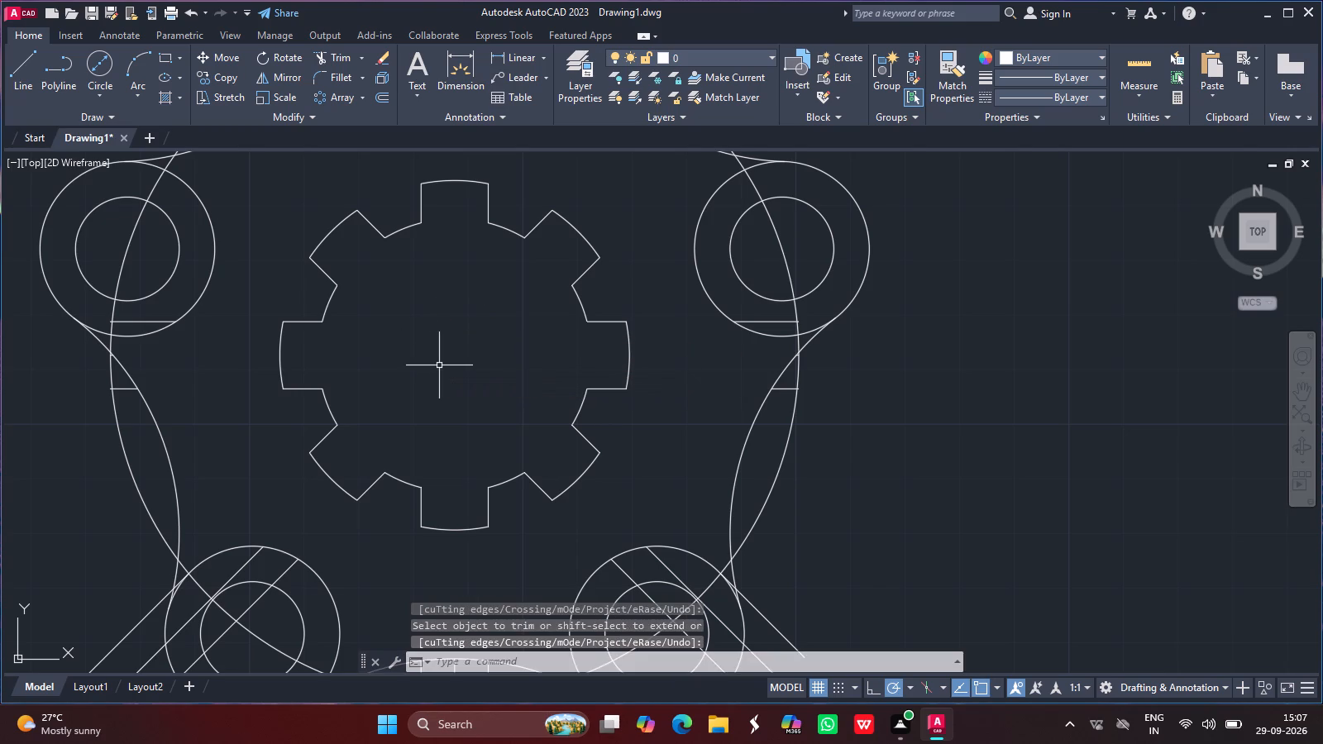
# Erase the leftover spoke construction lines around the flange rim, from the upper right clockwise to the left side, keeping the upper-left set.
pyautogui.keyDown('ctrl'); pyautogui.scroll(-2, 439, 365); pyautogui.keyUp('ctrl')
pyautogui.keyDown('ctrl'); pyautogui.scroll(1, 439, 365); pyautogui.keyUp('ctrl')
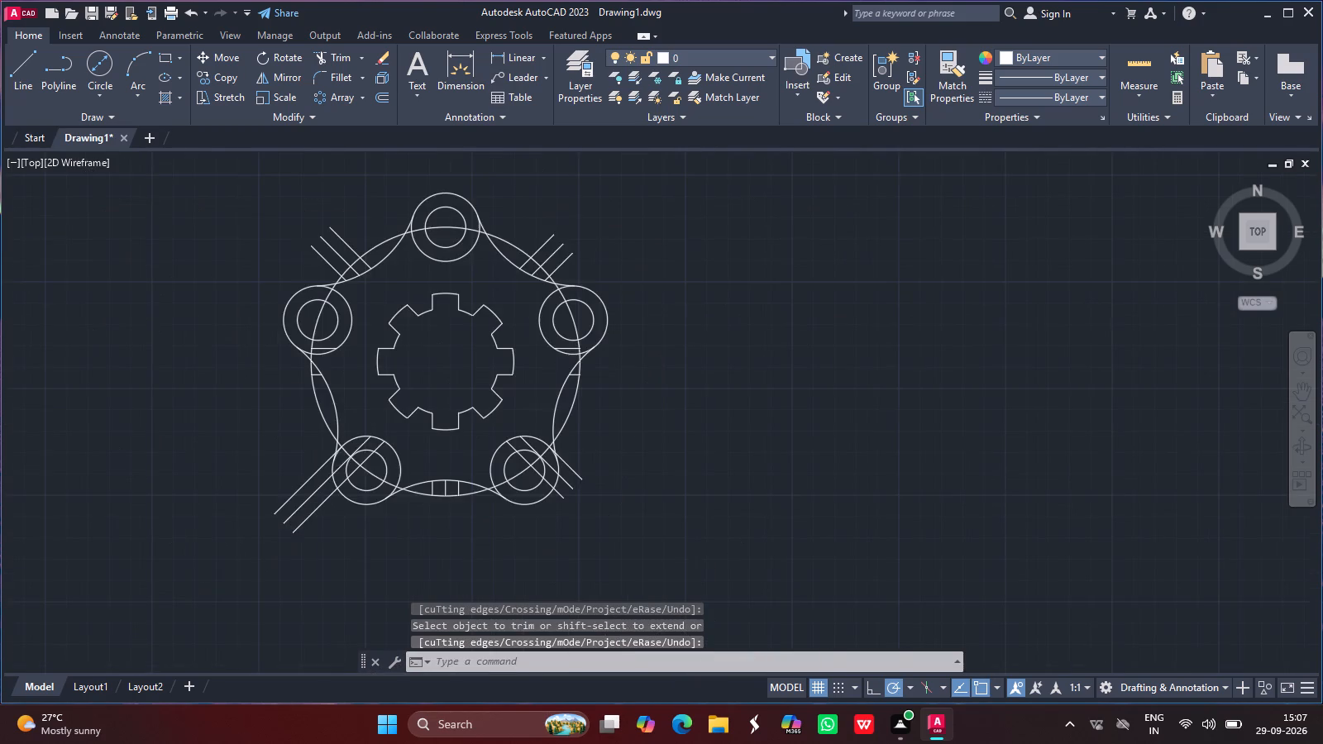
pyautogui.click(609, 166)
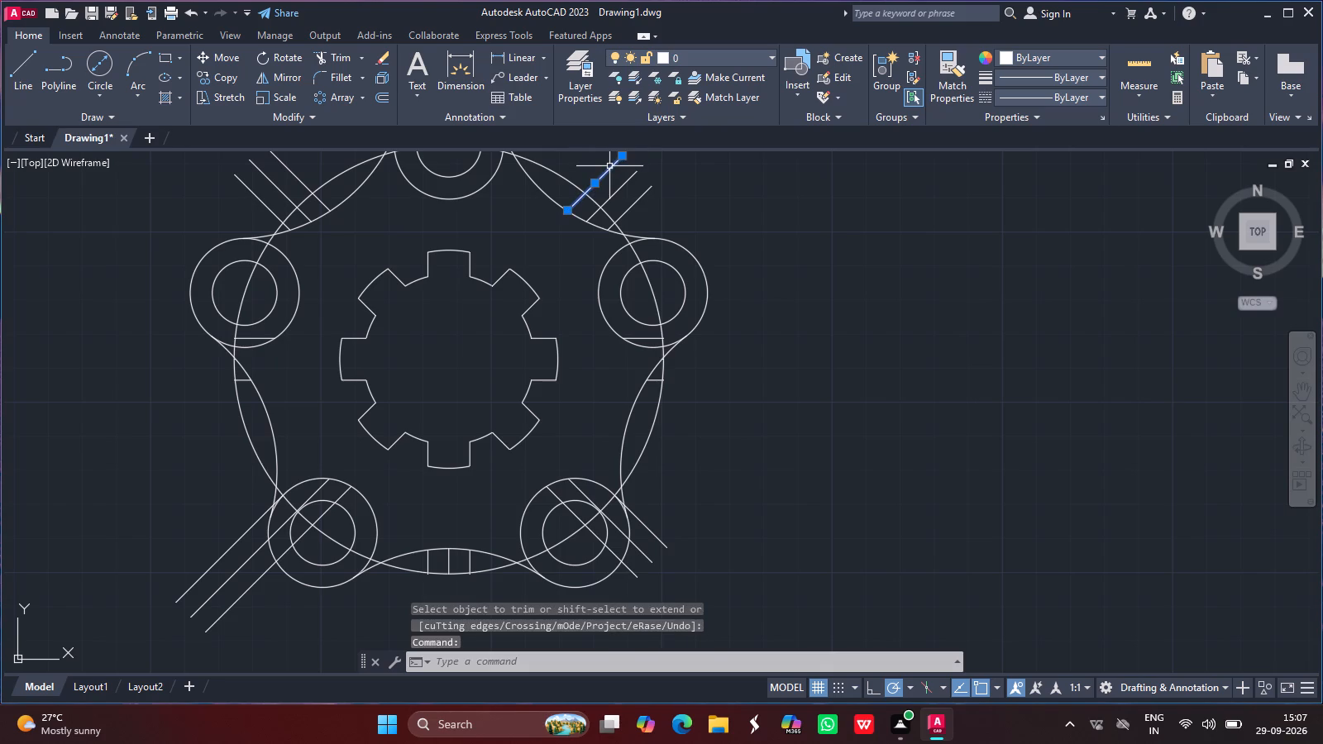
pyautogui.moveTo(626, 184); pyautogui.dragTo(642, 198)
pyautogui.click(642, 198)
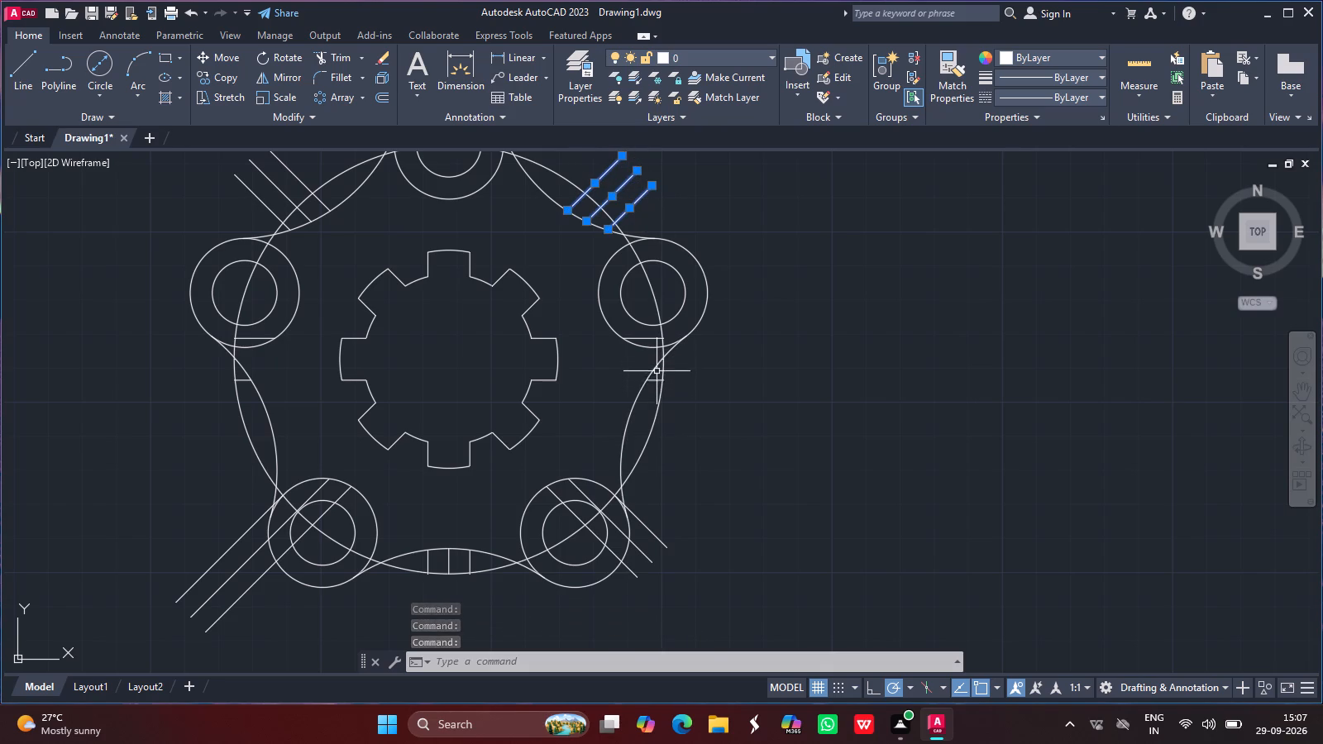
pyautogui.click(657, 380)
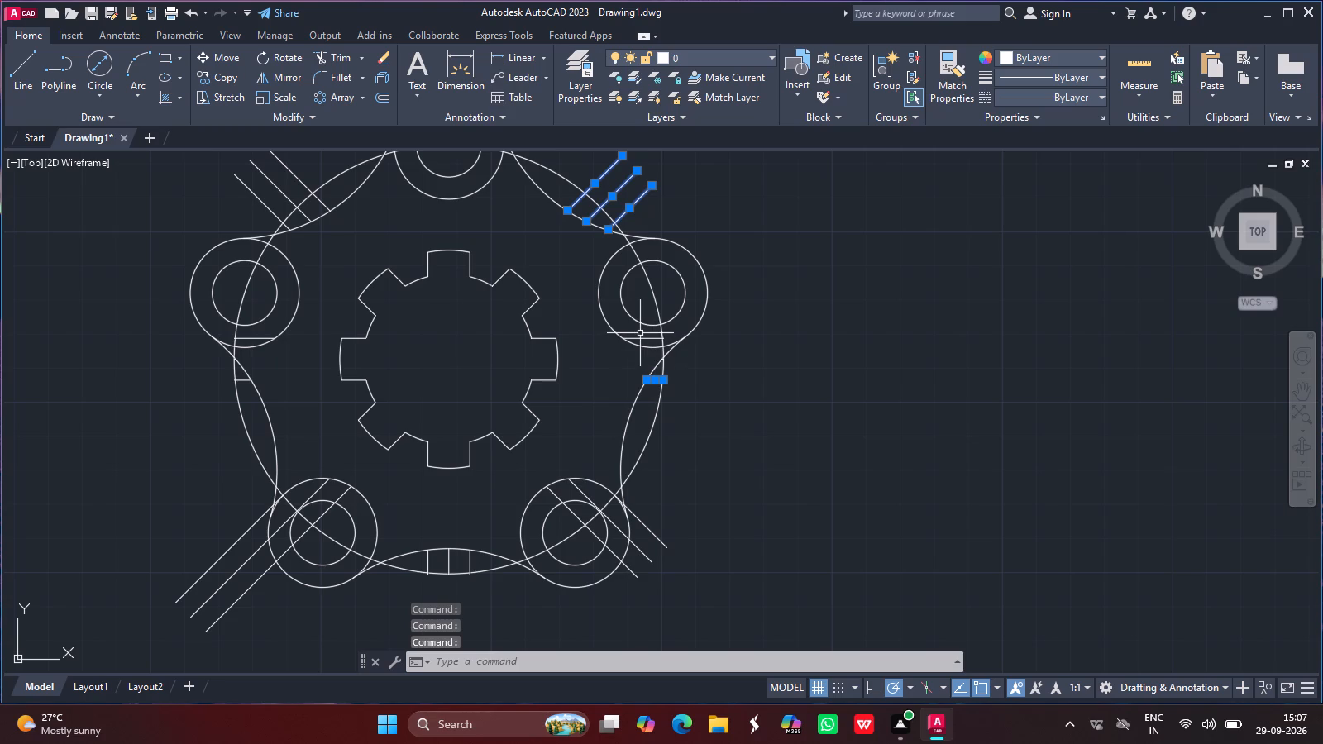
pyautogui.click(645, 336)
pyautogui.click(649, 533)
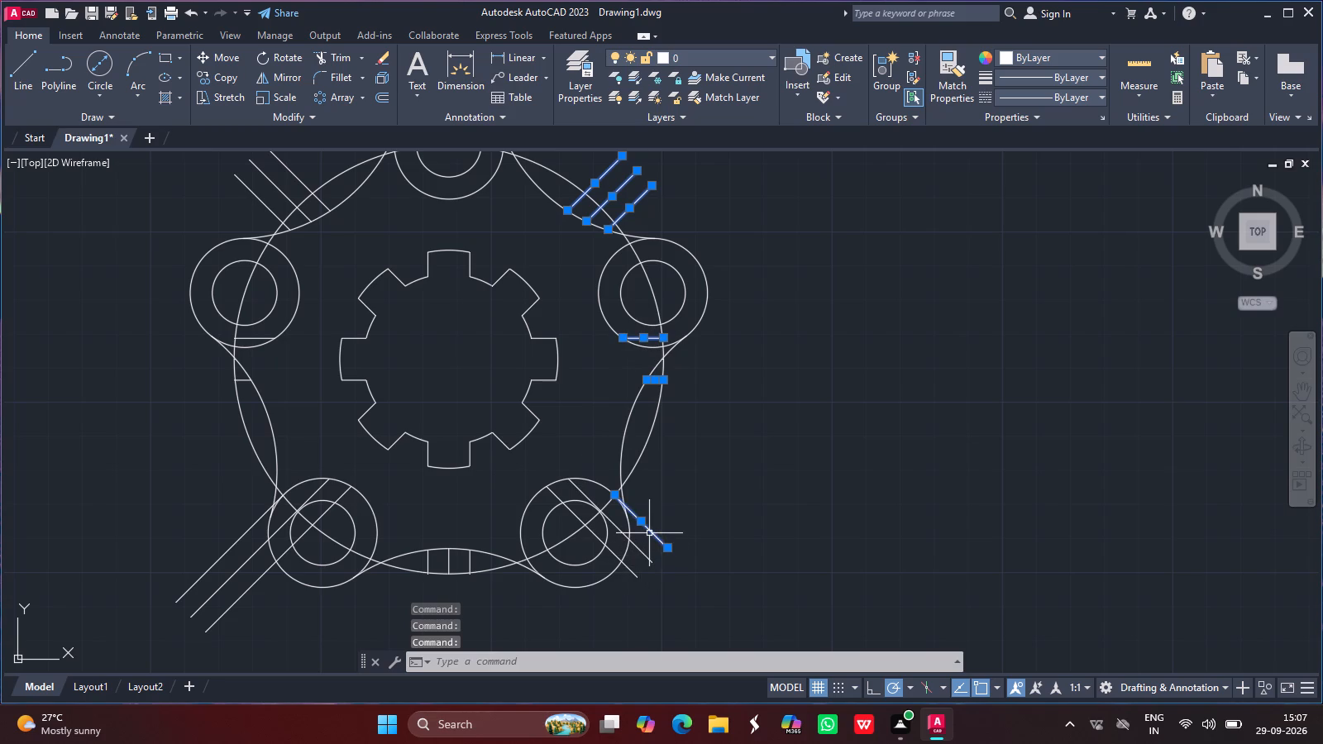
pyautogui.moveTo(633, 540); pyautogui.dragTo(611, 551)
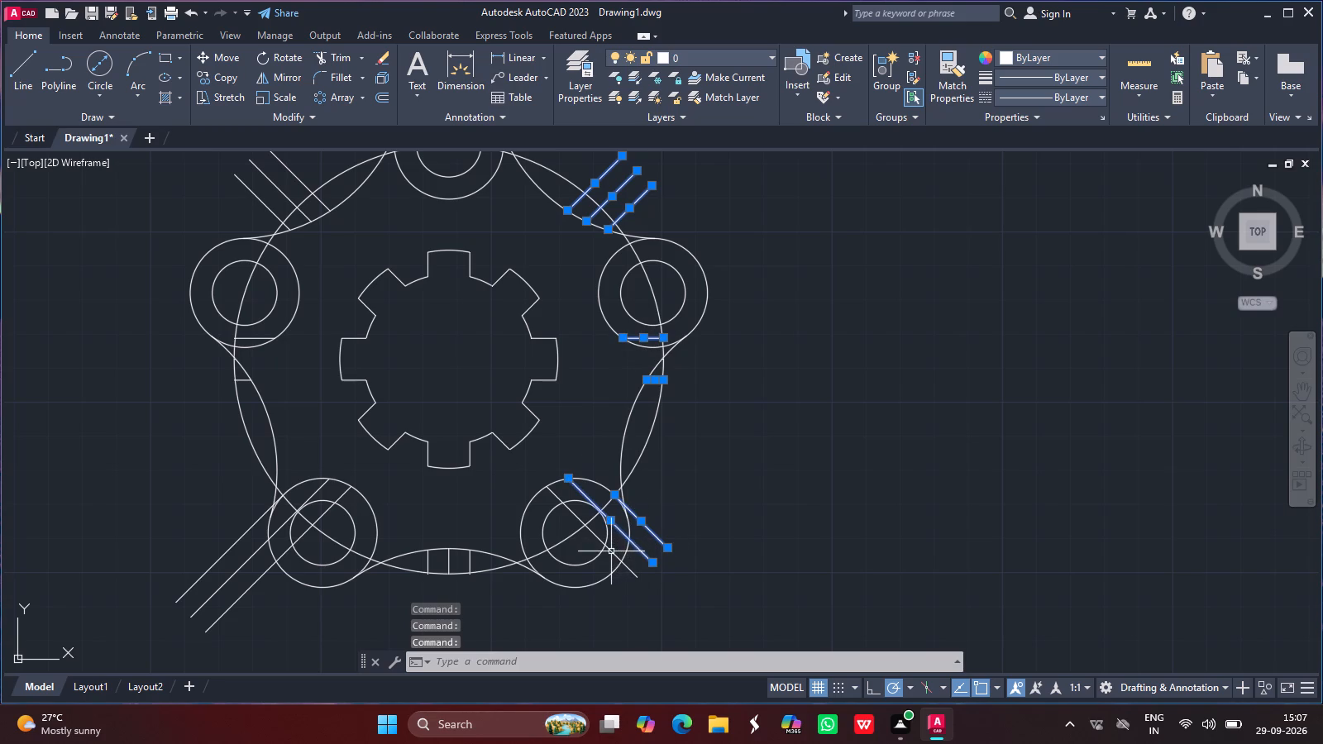
pyautogui.click(611, 551)
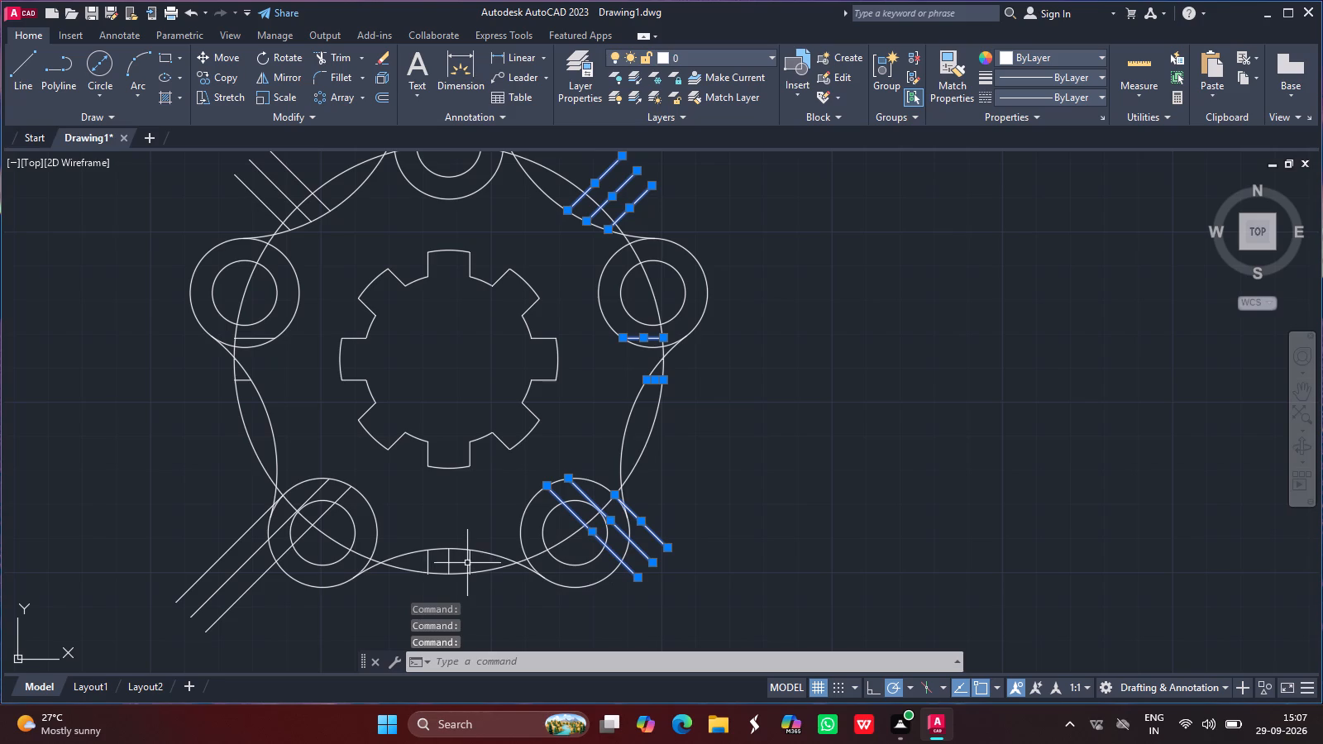
pyautogui.moveTo(469, 562); pyautogui.dragTo(451, 563)
pyautogui.click(451, 563)
pyautogui.moveTo(427, 562); pyautogui.dragTo(339, 501)
pyautogui.moveTo(339, 501); pyautogui.dragTo(320, 496)
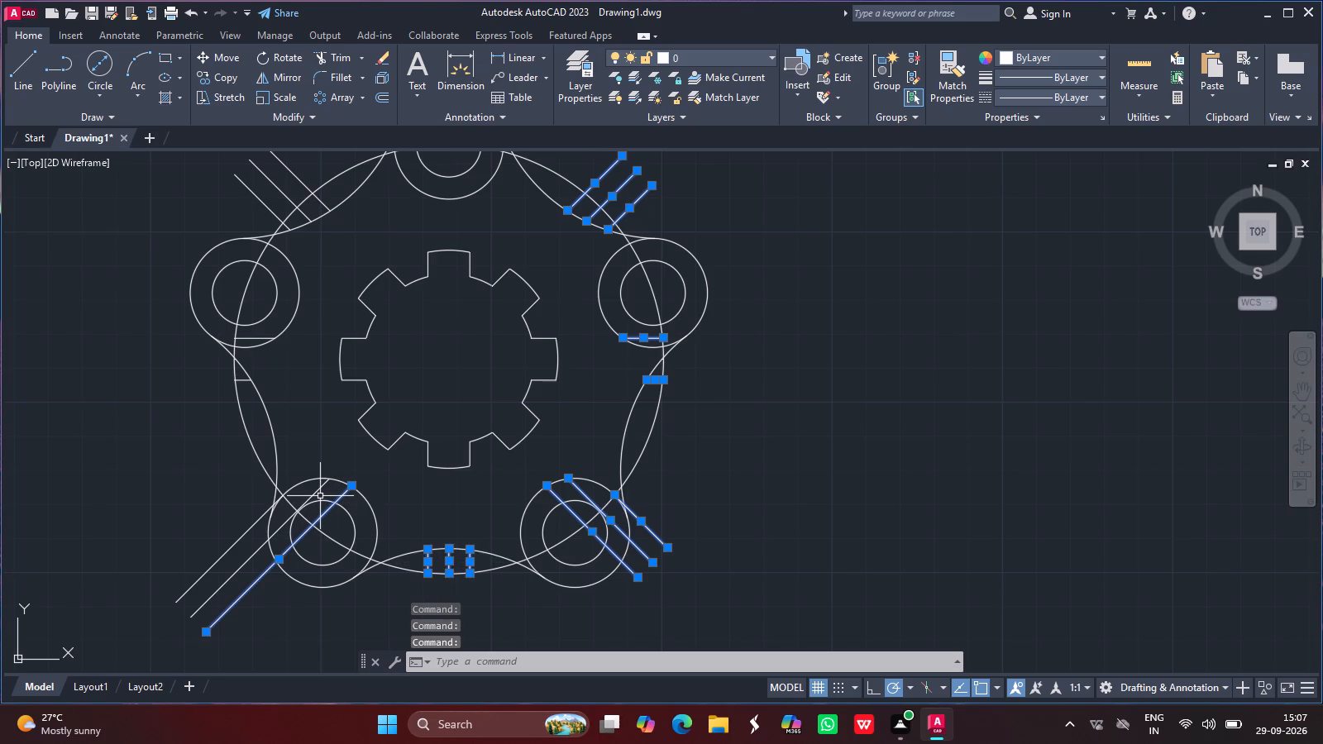
pyautogui.moveTo(320, 496); pyautogui.dragTo(311, 495)
pyautogui.click(311, 495)
pyautogui.click(261, 517)
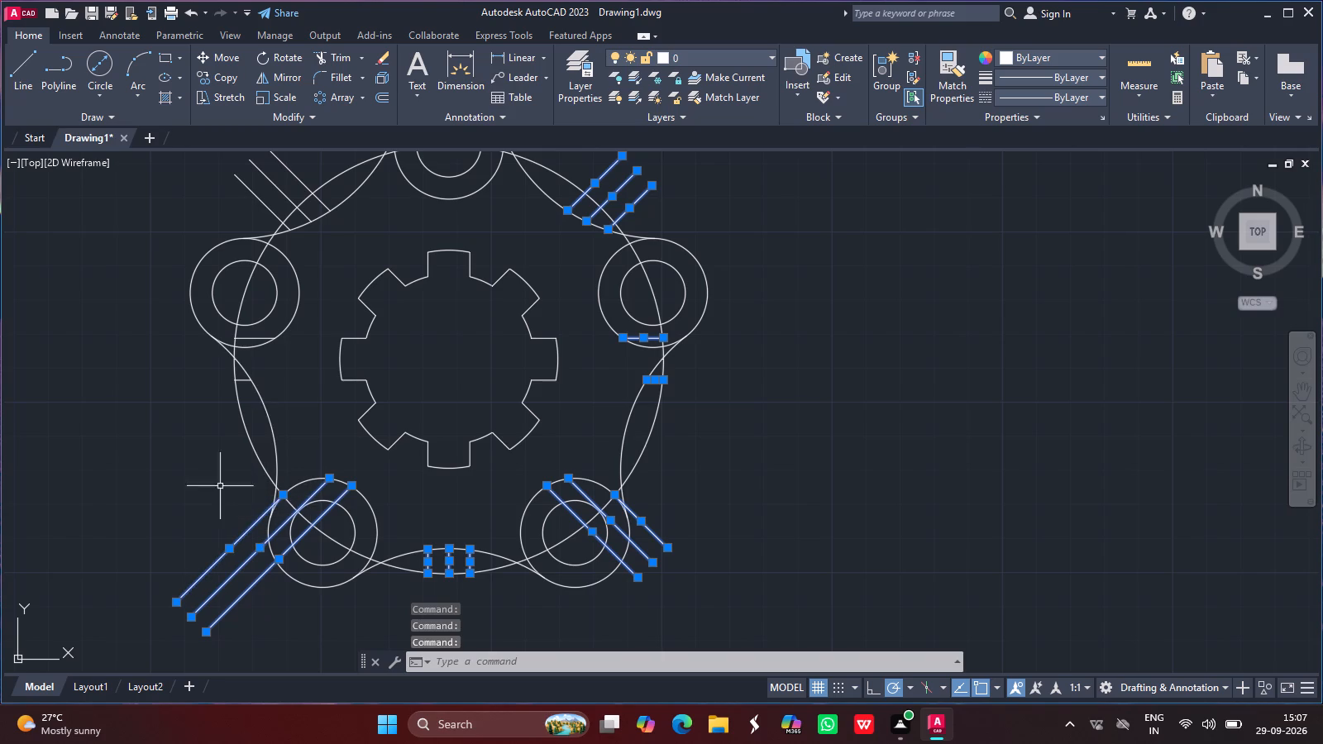
pyautogui.click(245, 381)
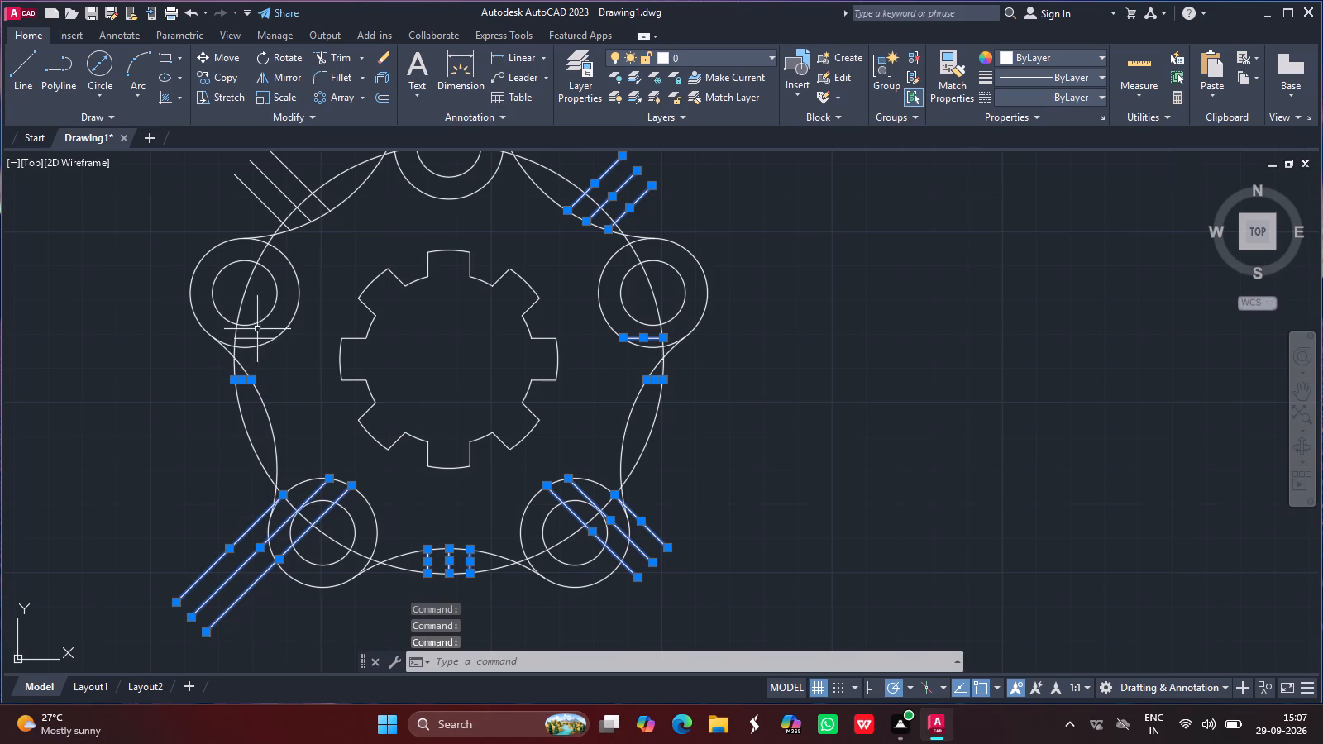
pyautogui.click(252, 338)
pyautogui.press('Delete')
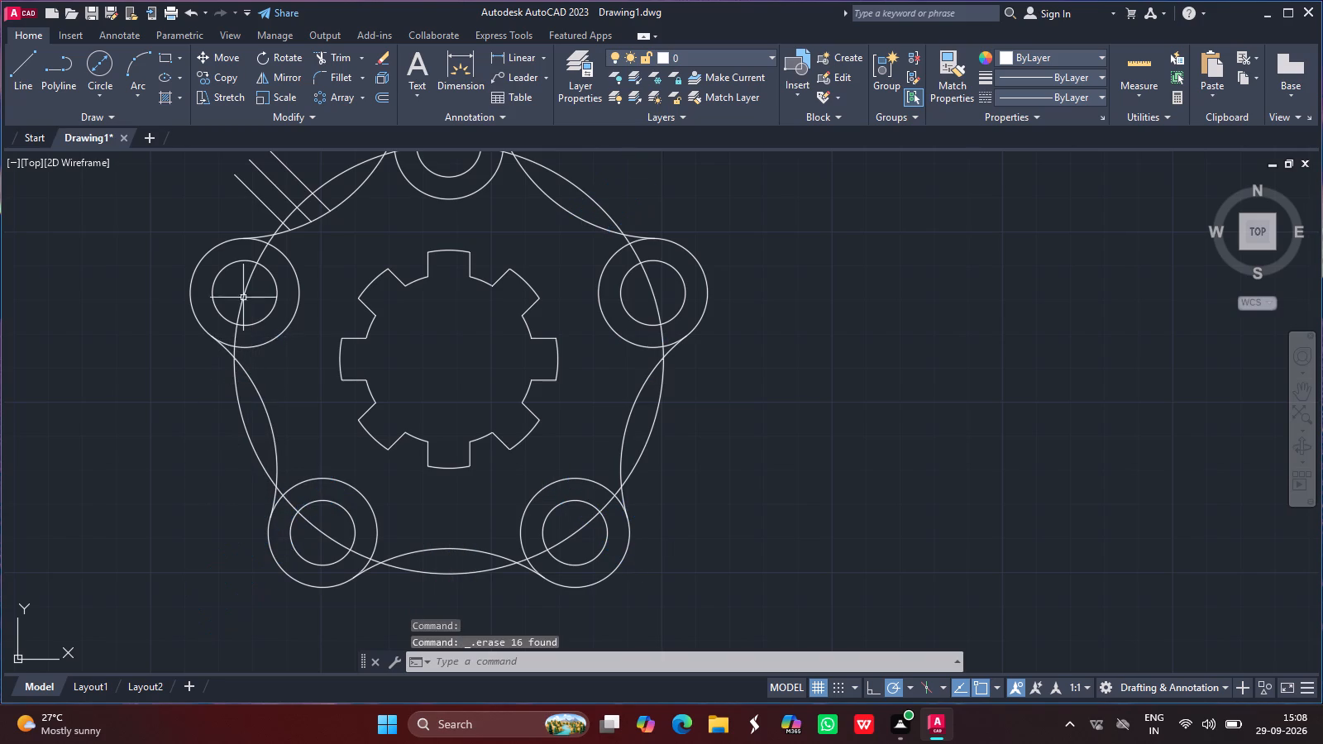
# Erase the remaining set of spoke construction lines outside the flange's upper-left rim.
pyautogui.moveTo(252, 195); pyautogui.dragTo(269, 181)
pyautogui.moveTo(269, 181); pyautogui.dragTo(289, 171)
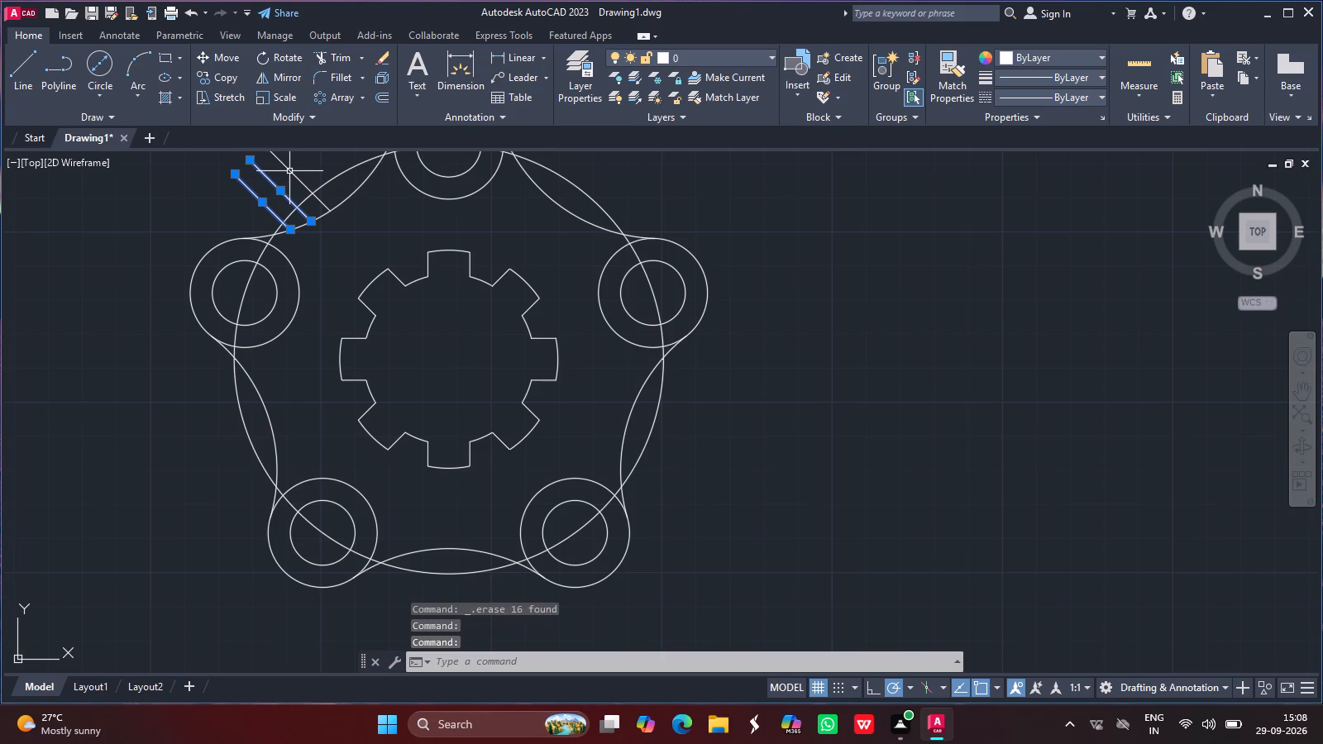
pyautogui.click(289, 171)
pyautogui.press('Delete')
# Trim the inward-facing arcs of the top and upper-right outer boss circles between their fillet arcs.
pyautogui.keyDown('ctrl'); pyautogui.scroll(-1, 430, 346); pyautogui.keyUp('ctrl')
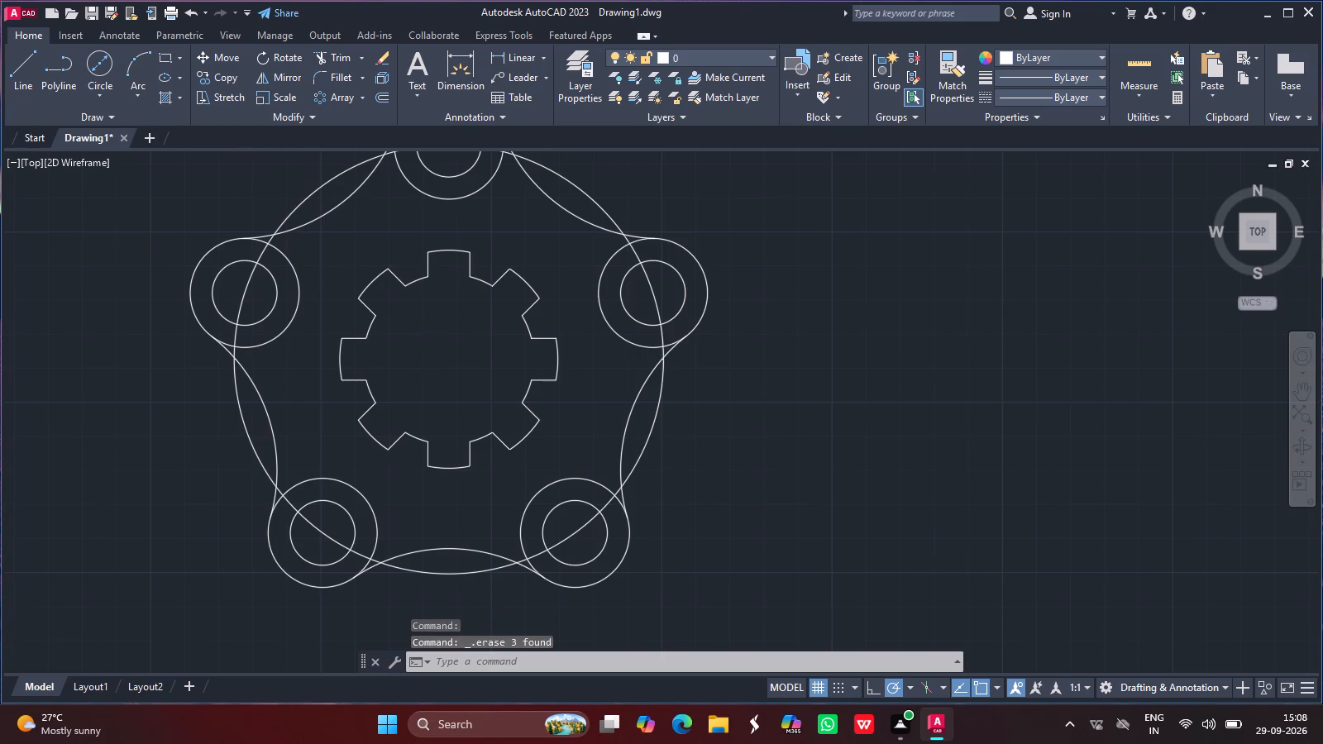
pyautogui.keyDown('ctrl'); pyautogui.scroll(-1, 430, 346); pyautogui.keyUp('ctrl')
pyautogui.keyDown('ctrl'); pyautogui.scroll(1, 430, 346); pyautogui.keyUp('ctrl')
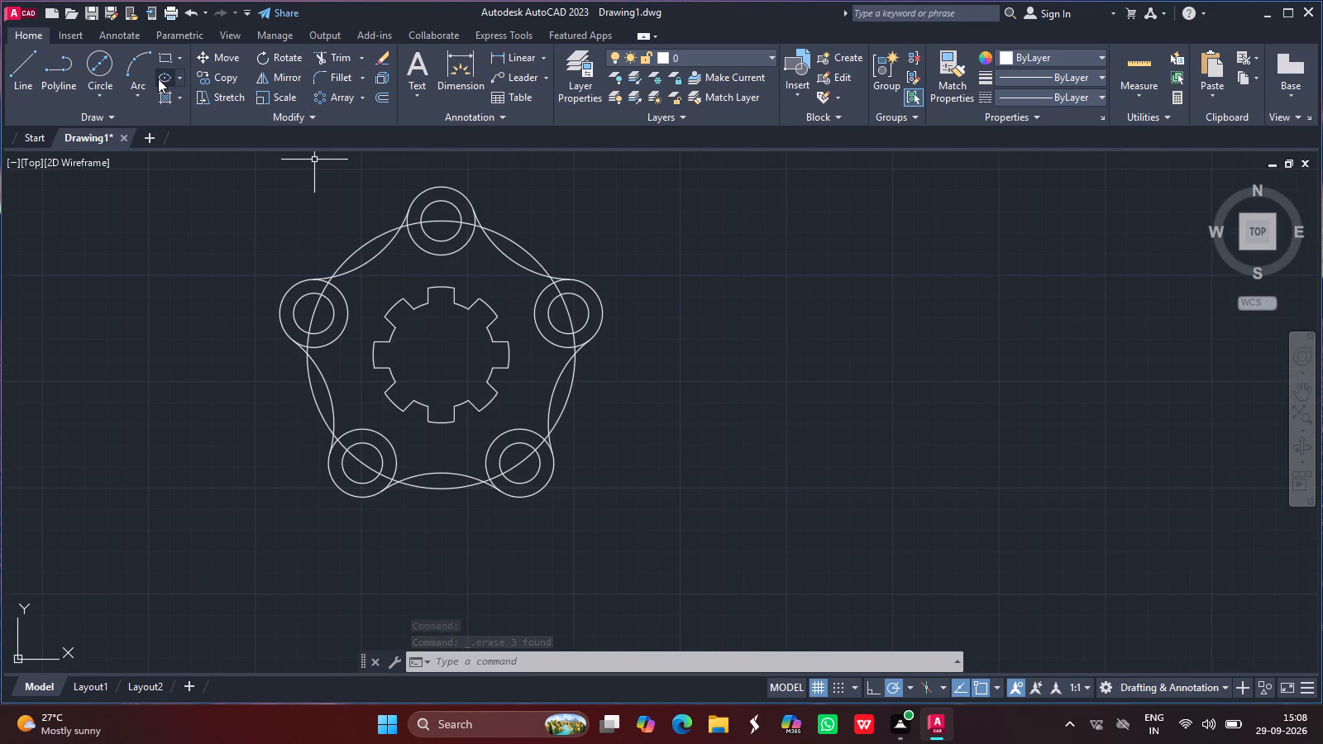
pyautogui.click(332, 55)
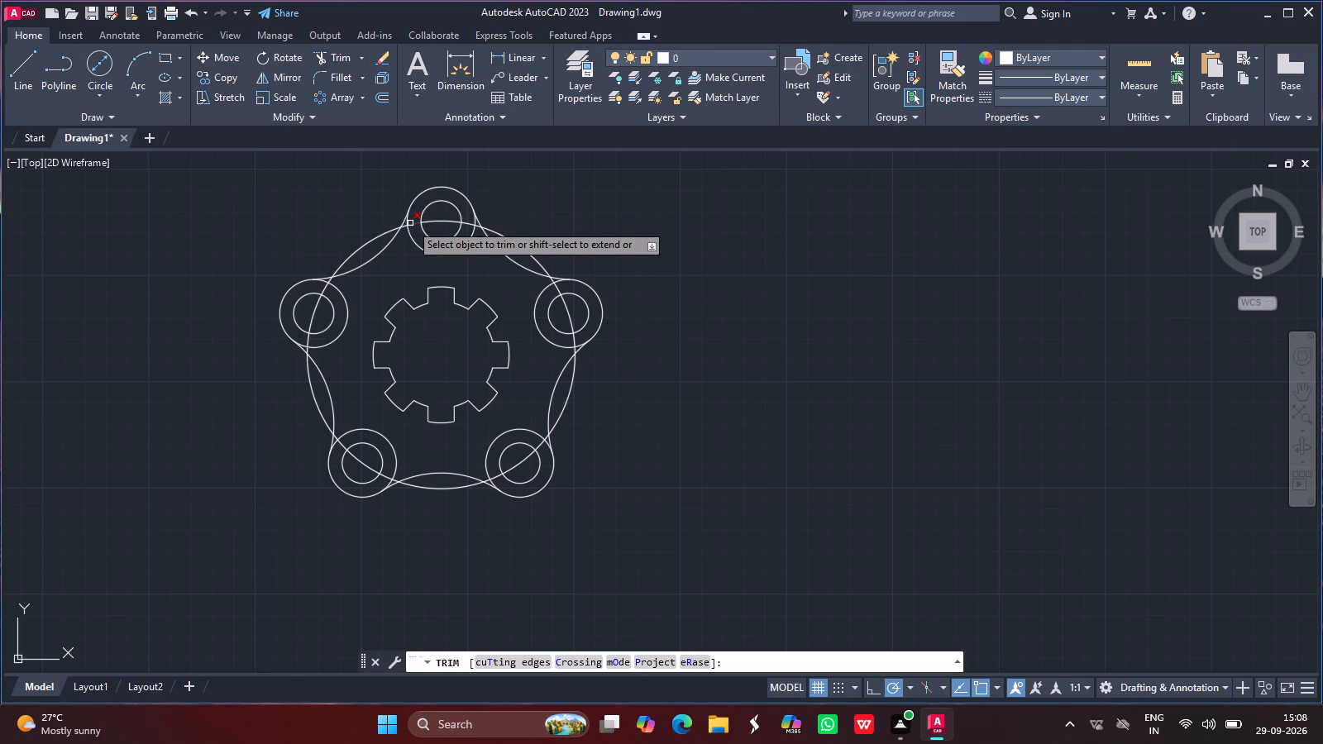
pyautogui.moveTo(408, 222); pyautogui.dragTo(408, 226)
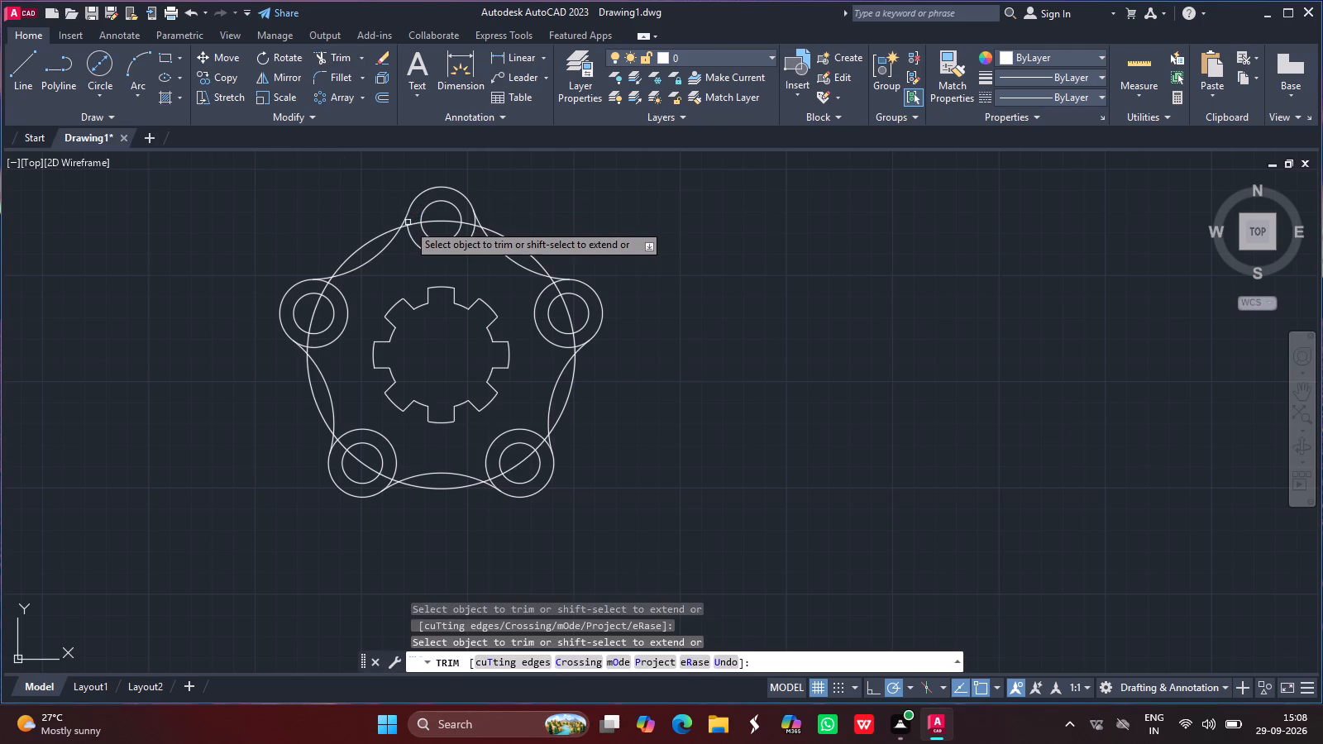
pyautogui.moveTo(408, 226); pyautogui.dragTo(413, 243)
pyautogui.click(413, 243)
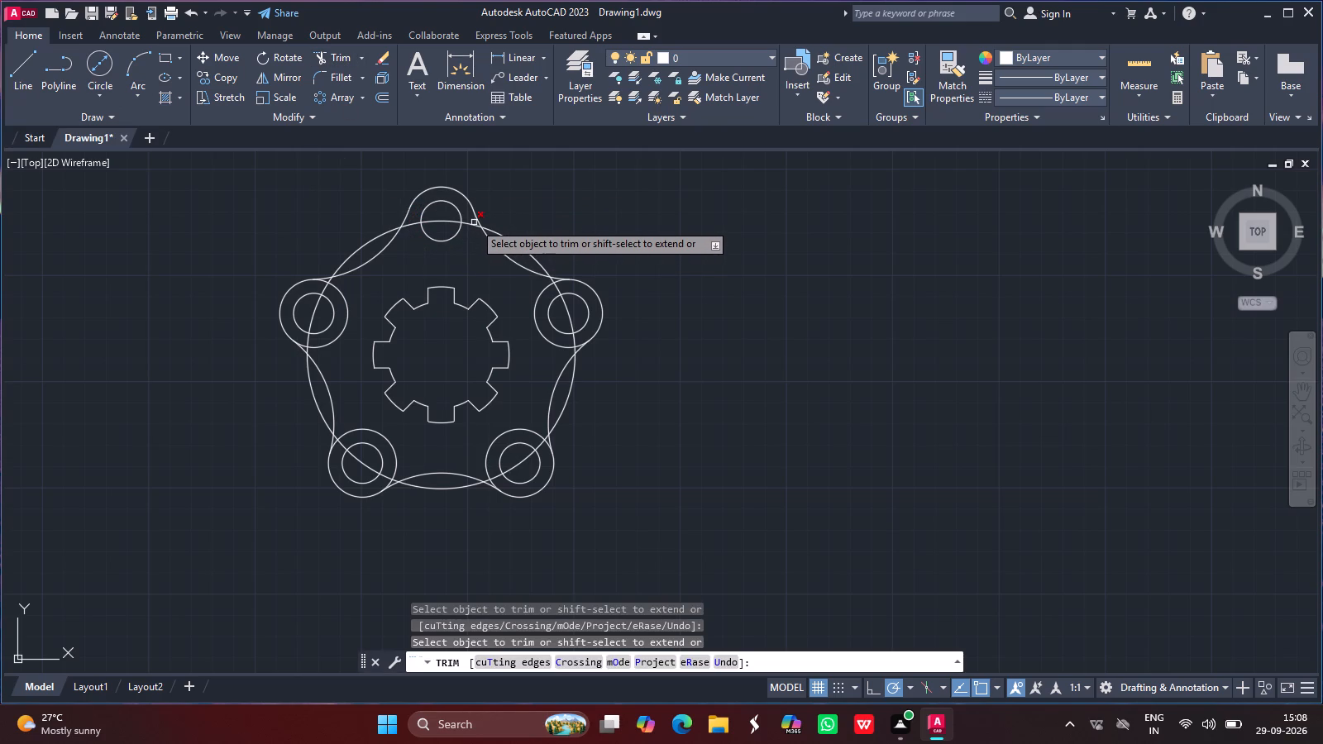
pyautogui.click(474, 222)
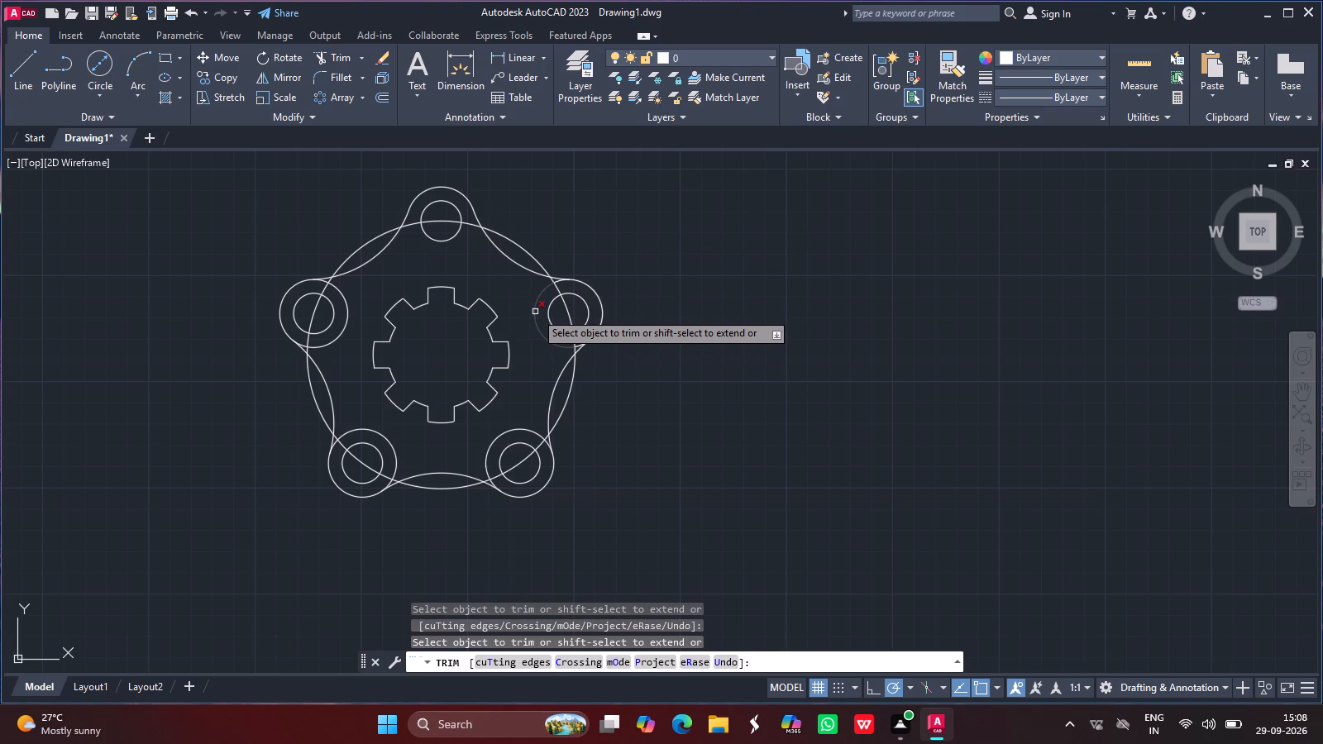
pyautogui.click(535, 312)
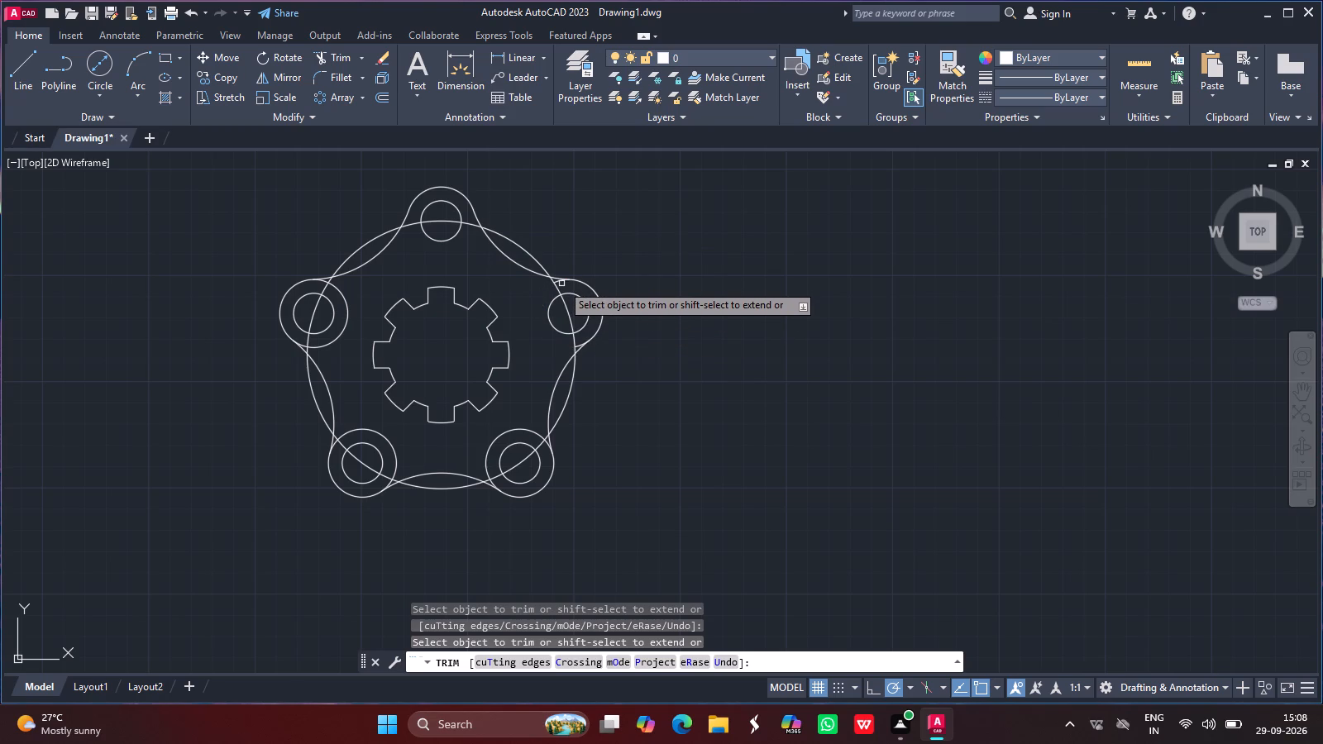
pyautogui.moveTo(559, 284); pyautogui.dragTo(577, 346)
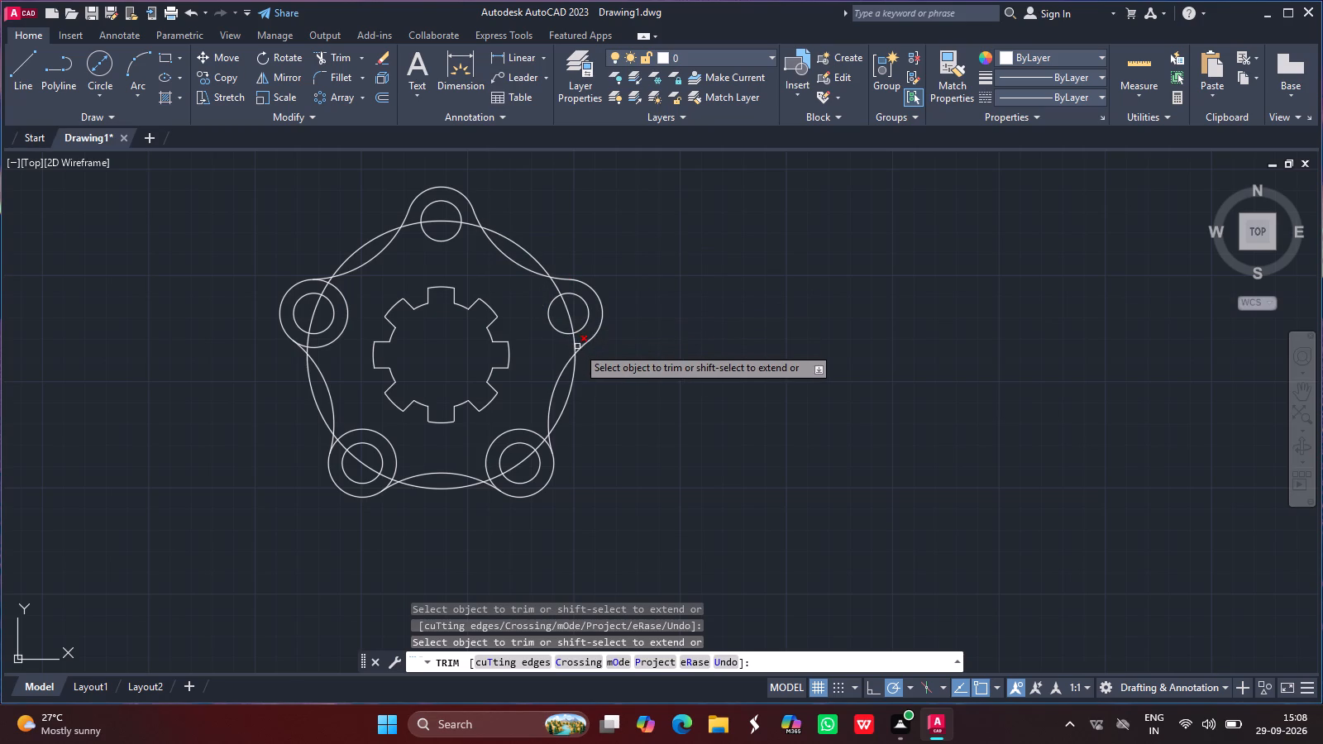
pyautogui.moveTo(577, 346); pyautogui.dragTo(579, 343)
pyautogui.click(579, 343)
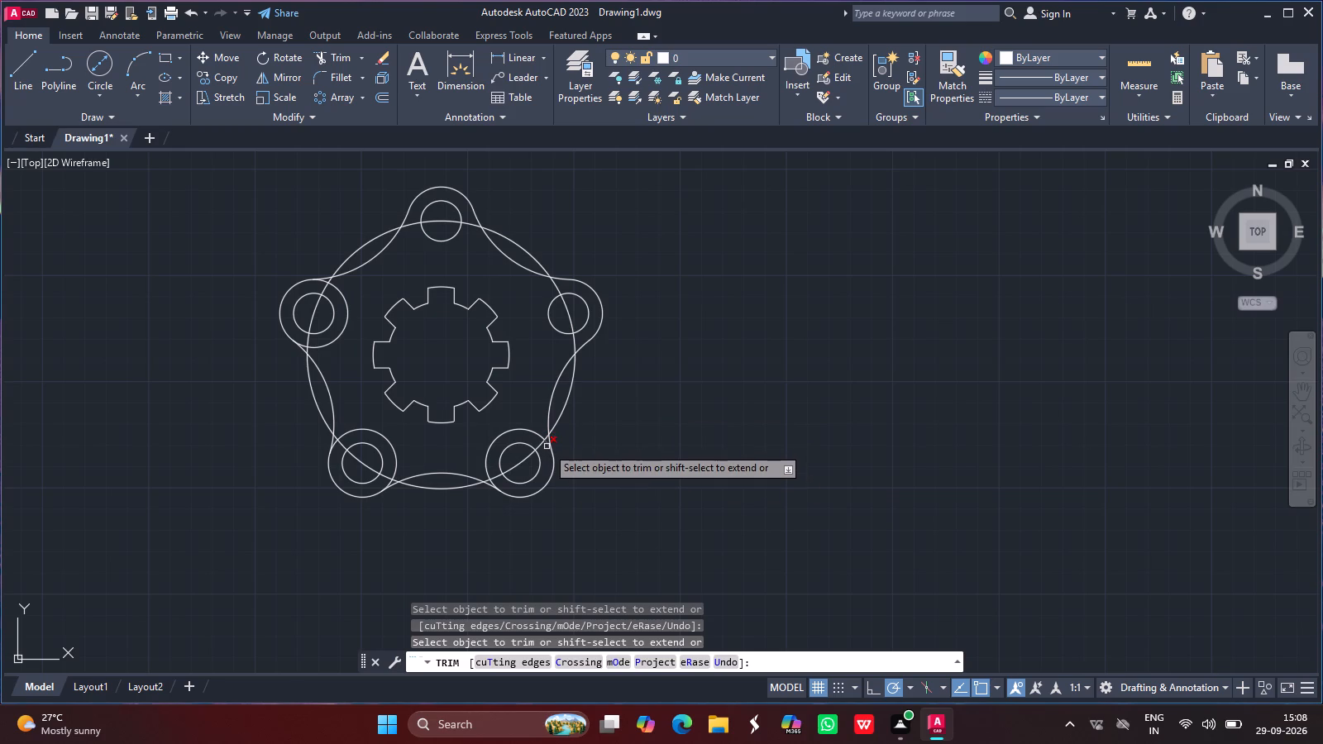
# Trim the inward-facing arcs of the lower-right, lower-left and upper-left outer boss circles, and finish trimming.
pyautogui.click(547, 446)
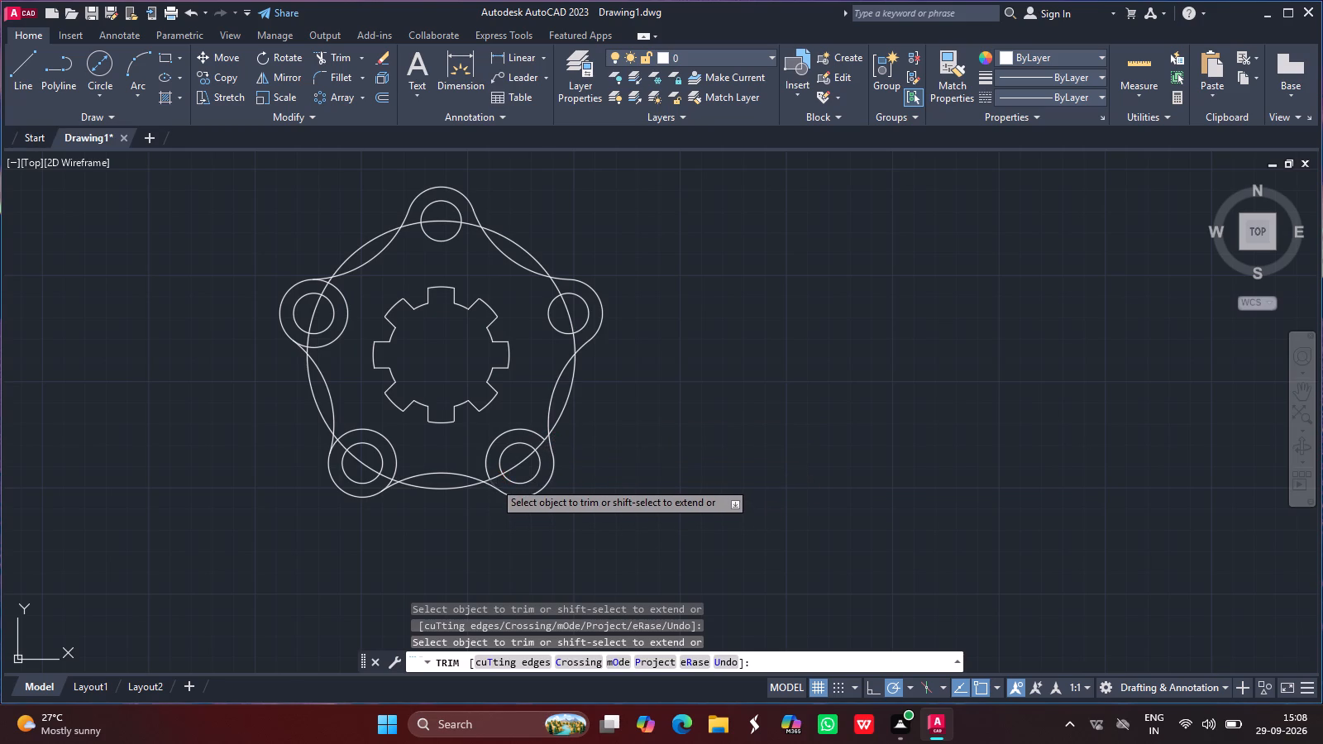
pyautogui.click(494, 481)
pyautogui.click(490, 476)
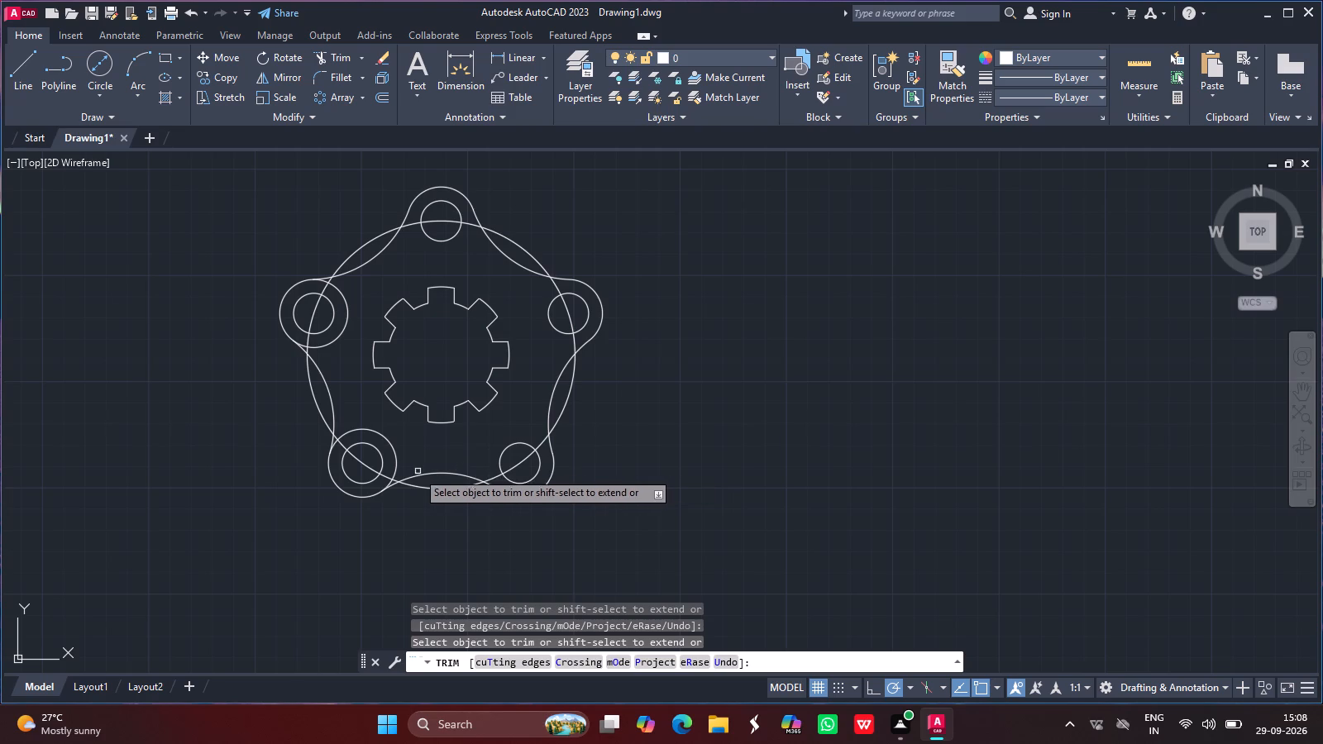
pyautogui.click(395, 470)
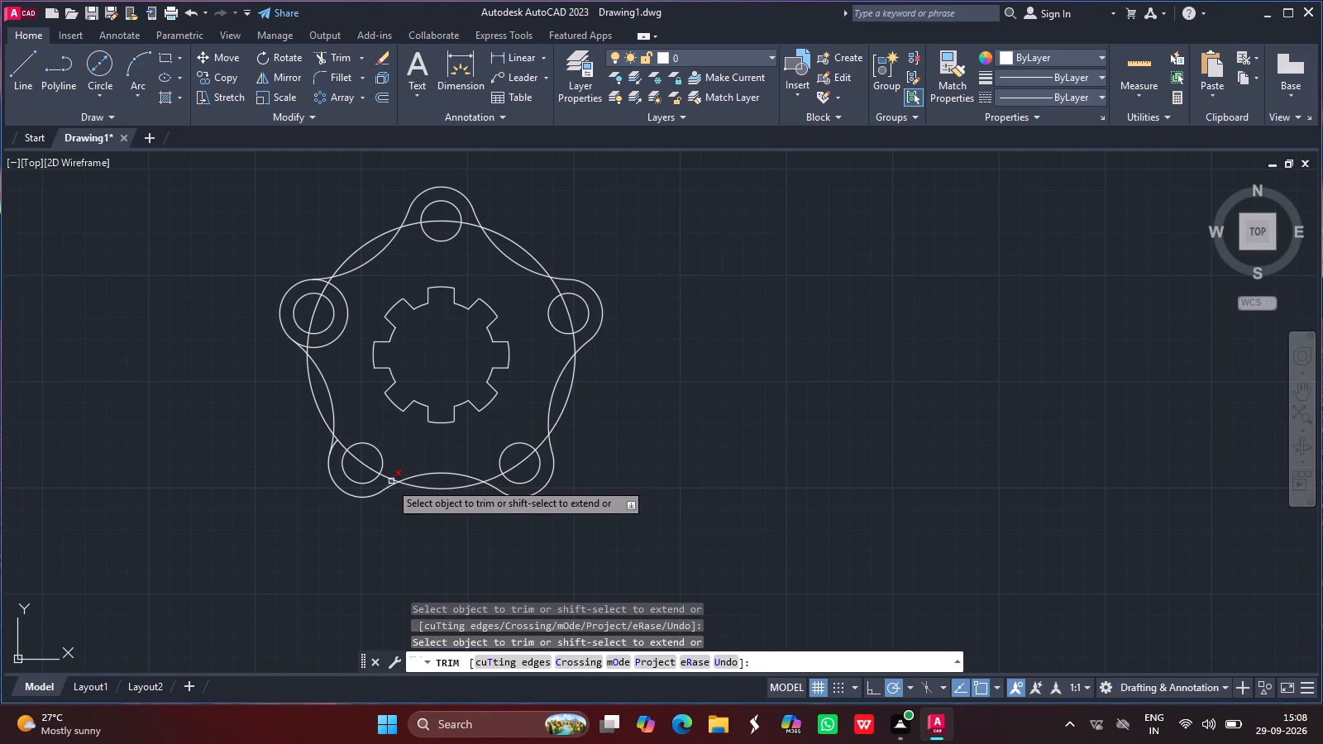
pyautogui.moveTo(389, 482); pyautogui.dragTo(337, 463)
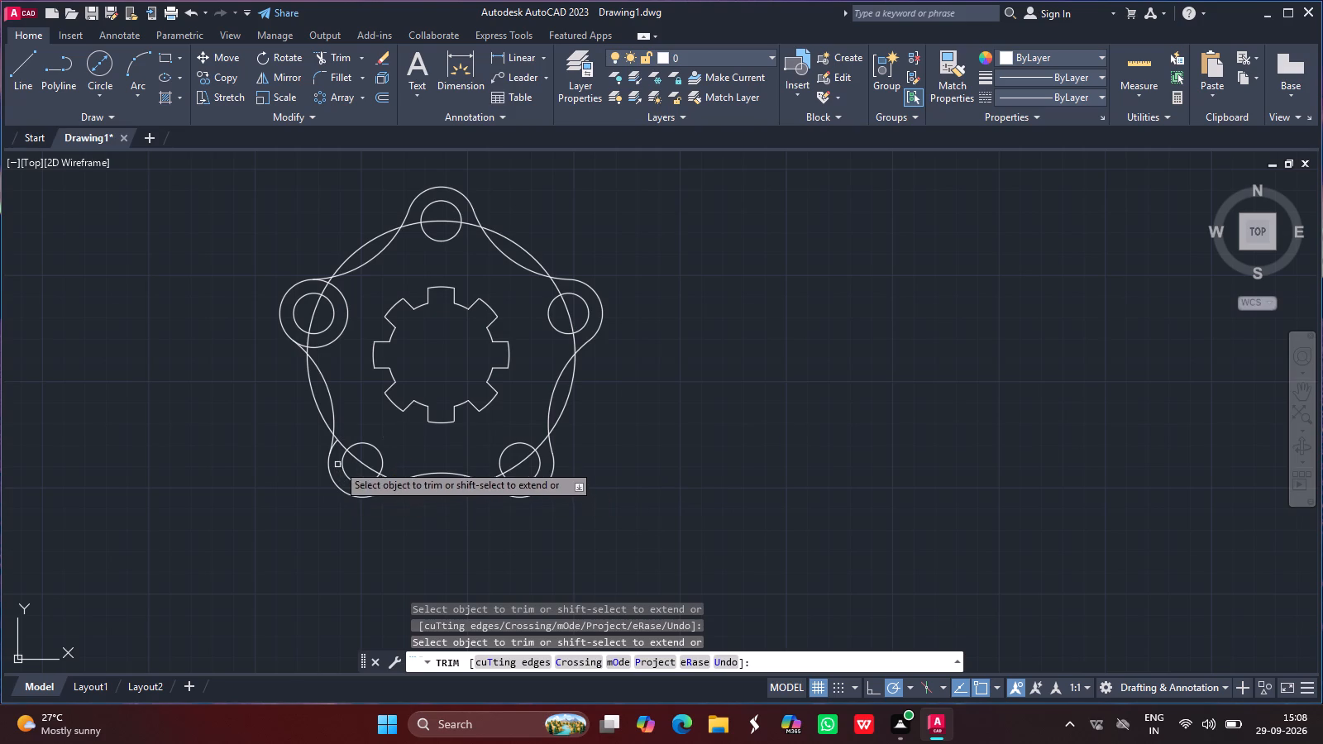
pyautogui.moveTo(337, 463); pyautogui.dragTo(335, 447)
pyautogui.moveTo(335, 447); pyautogui.dragTo(334, 339)
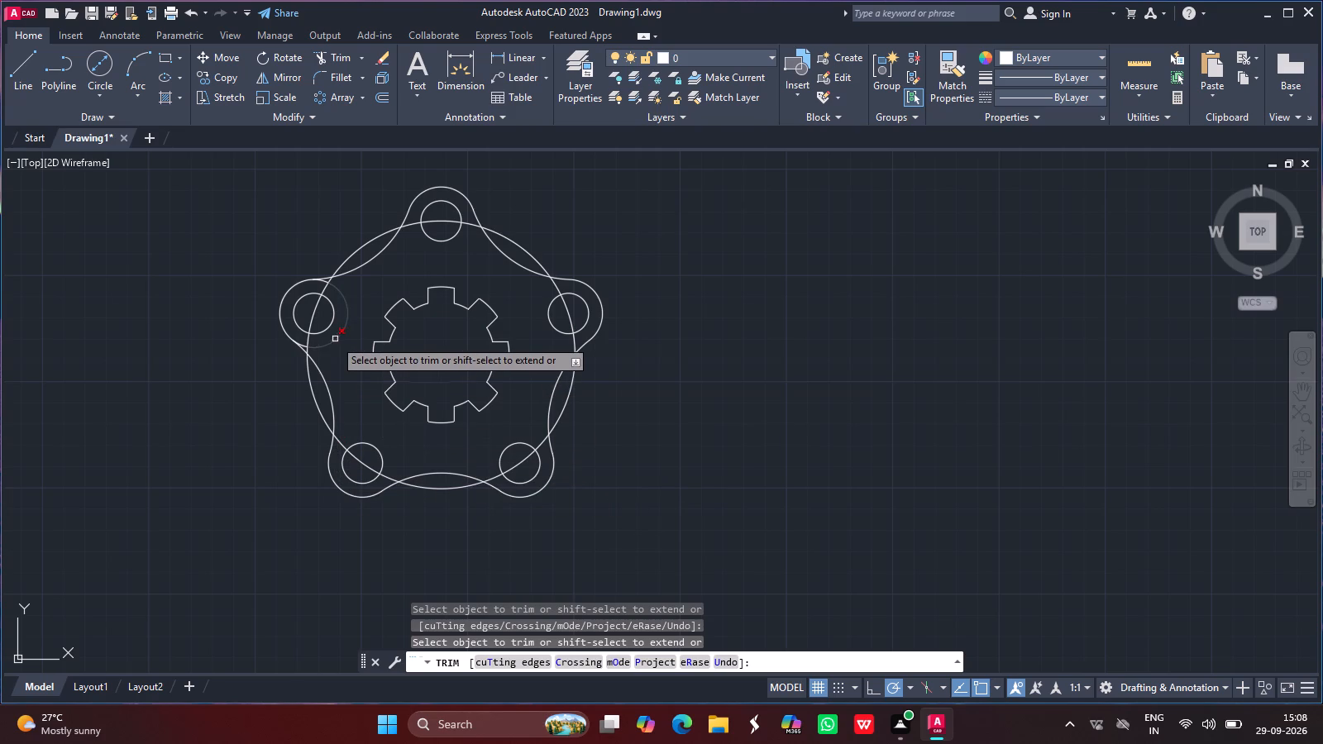
pyautogui.moveTo(334, 339); pyautogui.dragTo(332, 341)
pyautogui.moveTo(332, 341); pyautogui.dragTo(305, 346)
pyautogui.moveTo(305, 346); pyautogui.dragTo(323, 281)
pyautogui.moveTo(323, 281); pyautogui.dragTo(220, 308)
pyautogui.press('Return')
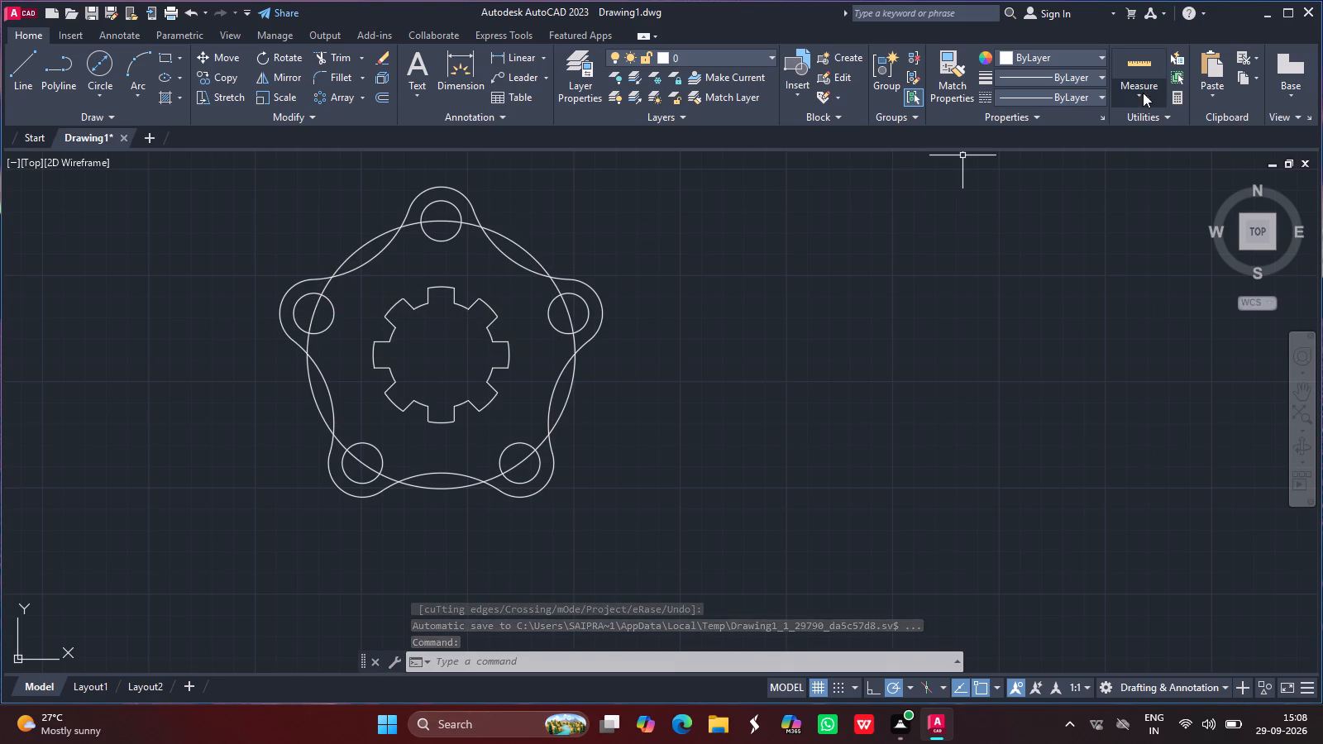
# Load the CENTER linetype from acadiso.lin into the drawing.
pyautogui.click(1094, 94)
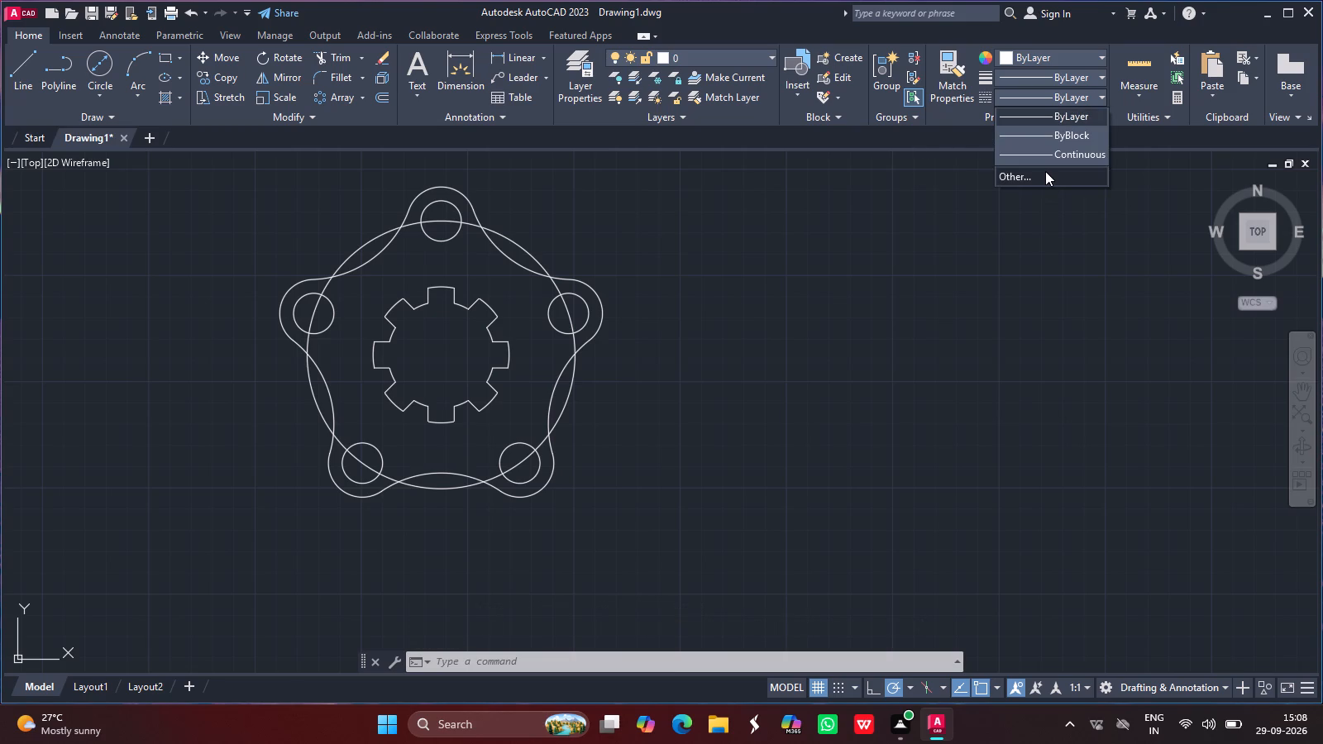
pyautogui.click(1045, 170)
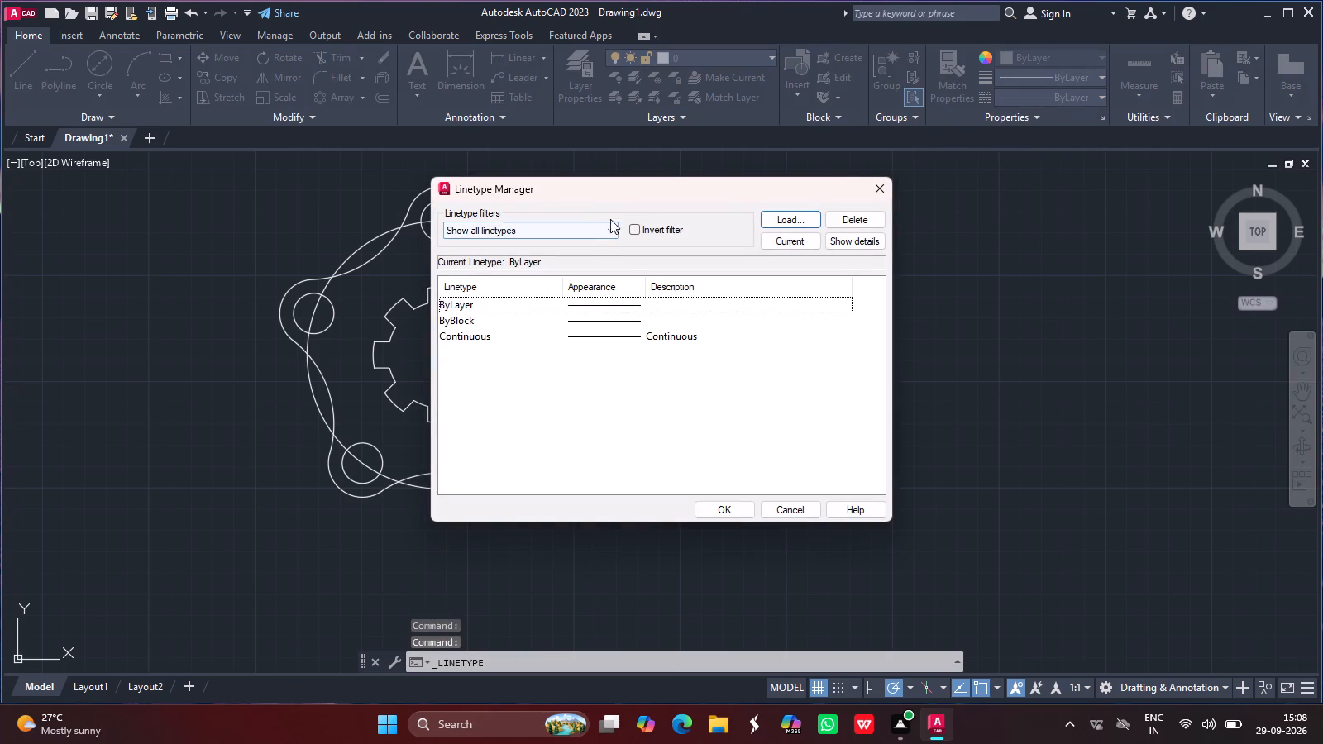
pyautogui.click(792, 221)
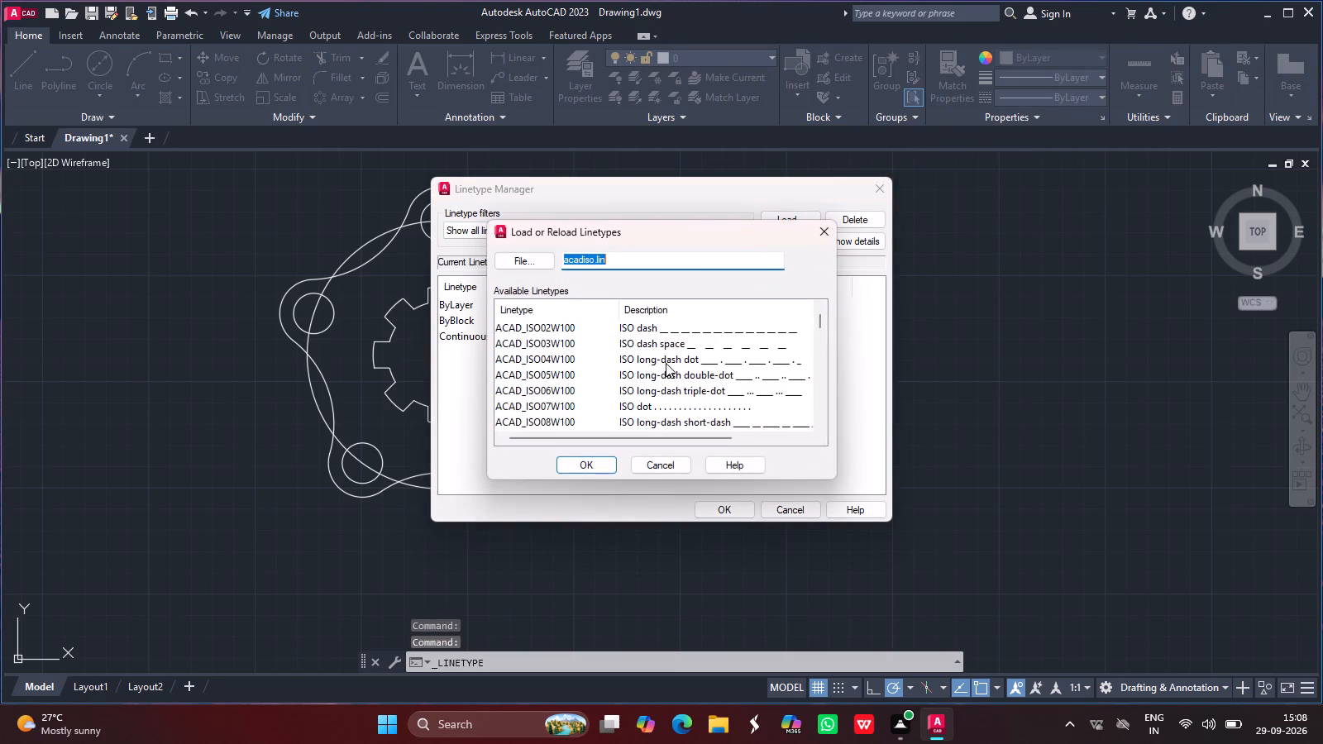
pyautogui.scroll(-5, 665, 364)
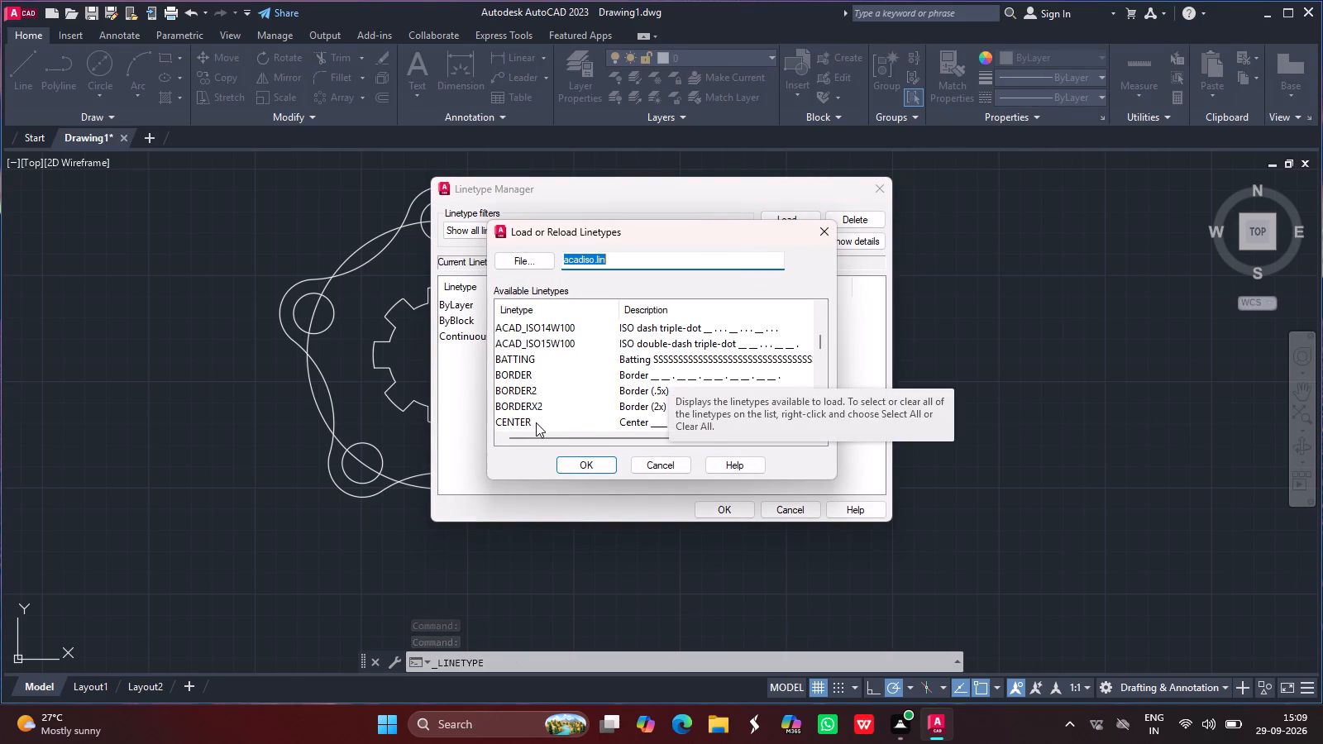
pyautogui.click(533, 422)
pyautogui.click(590, 466)
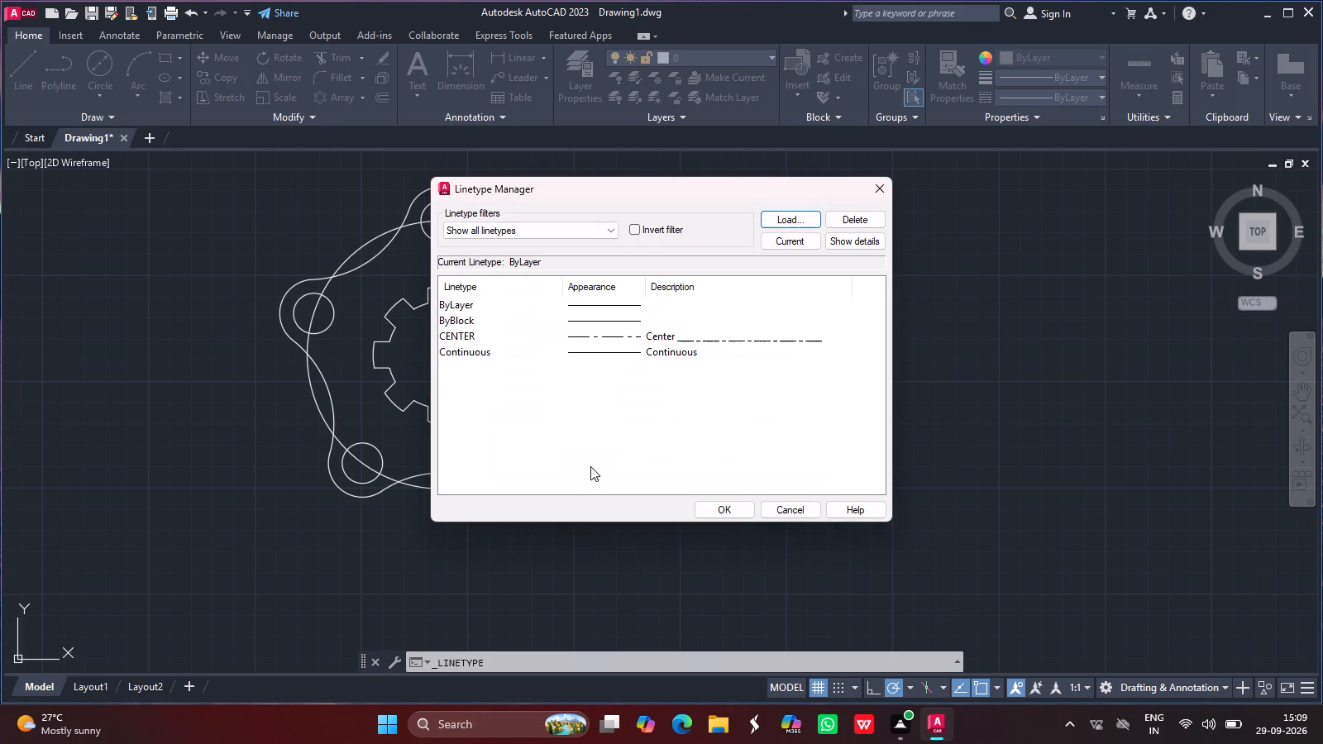
pyautogui.click(728, 518)
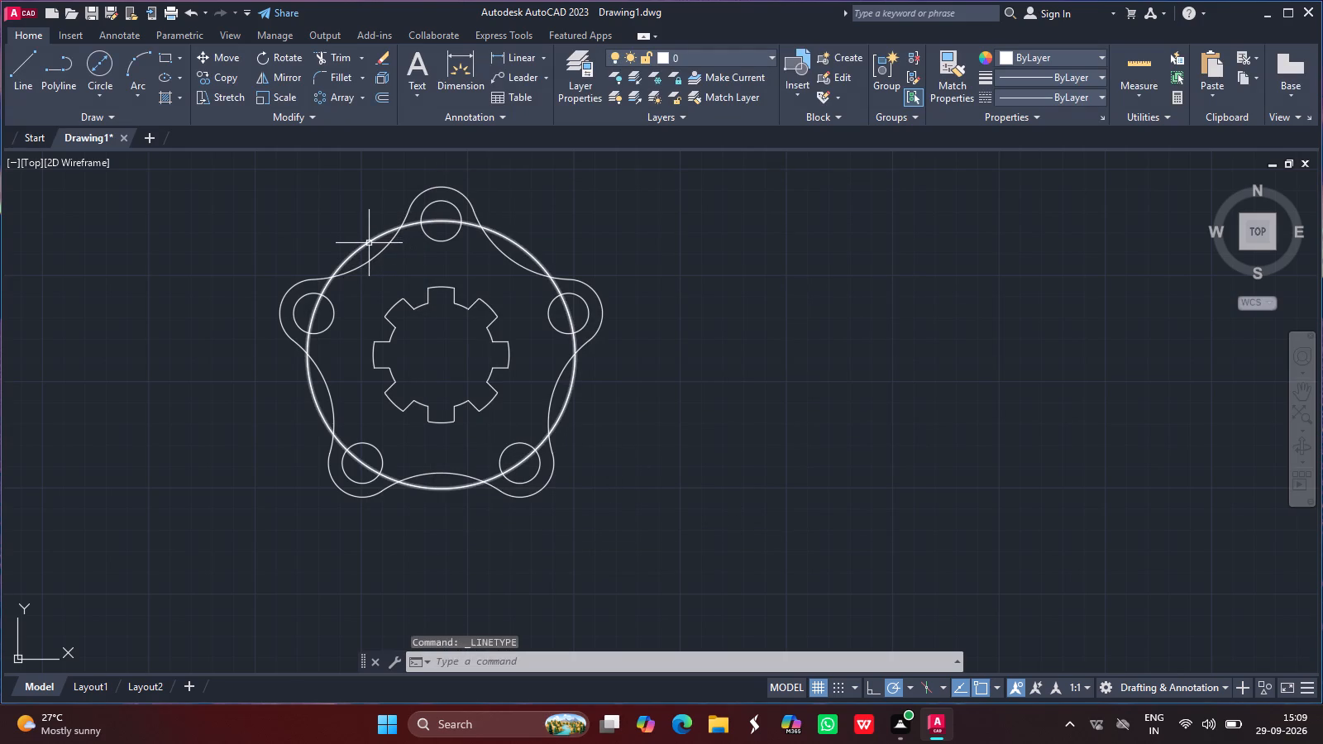
# Assign the CENTER linetype to the large circle running through the five boss holes.
pyautogui.click(369, 243)
pyautogui.click(1032, 95)
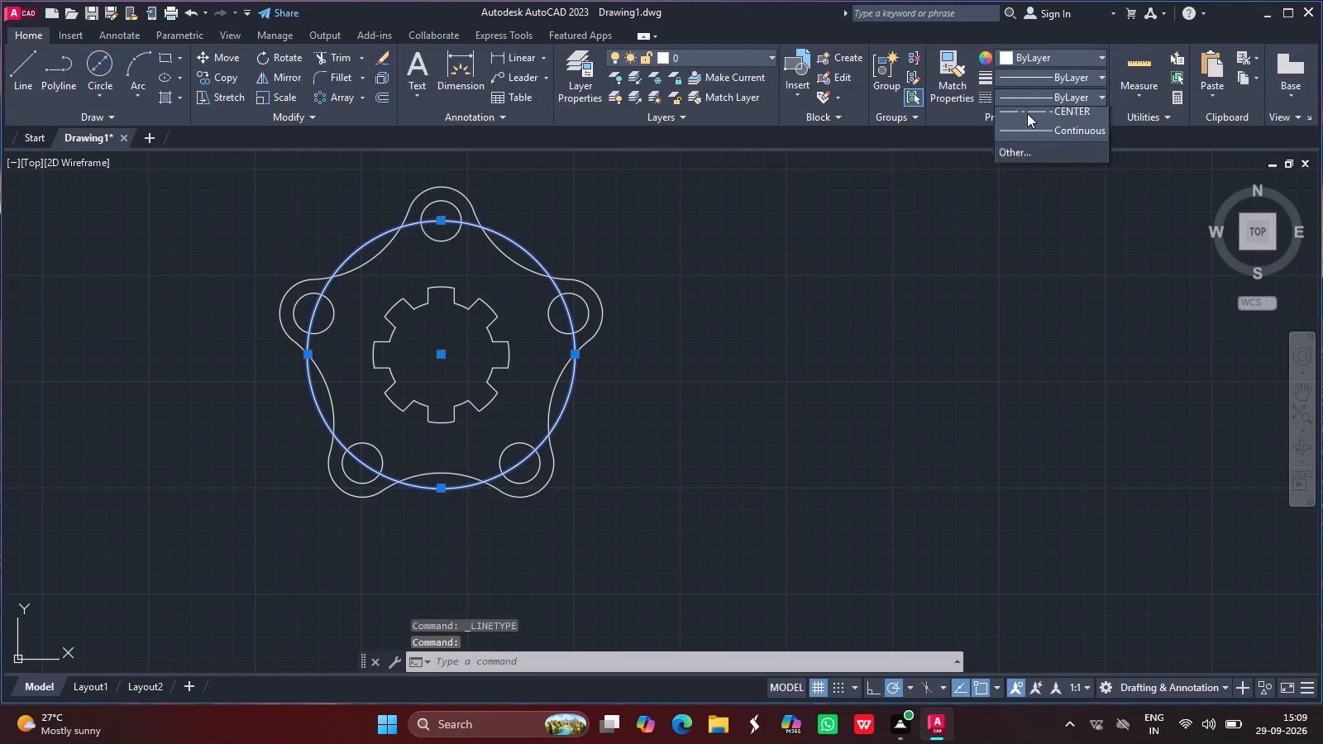
pyautogui.click(1055, 150)
# Set the linetype scale of the large circle through the boss holes to 0.25 and deselect it.
pyautogui.rightClick(601, 295)
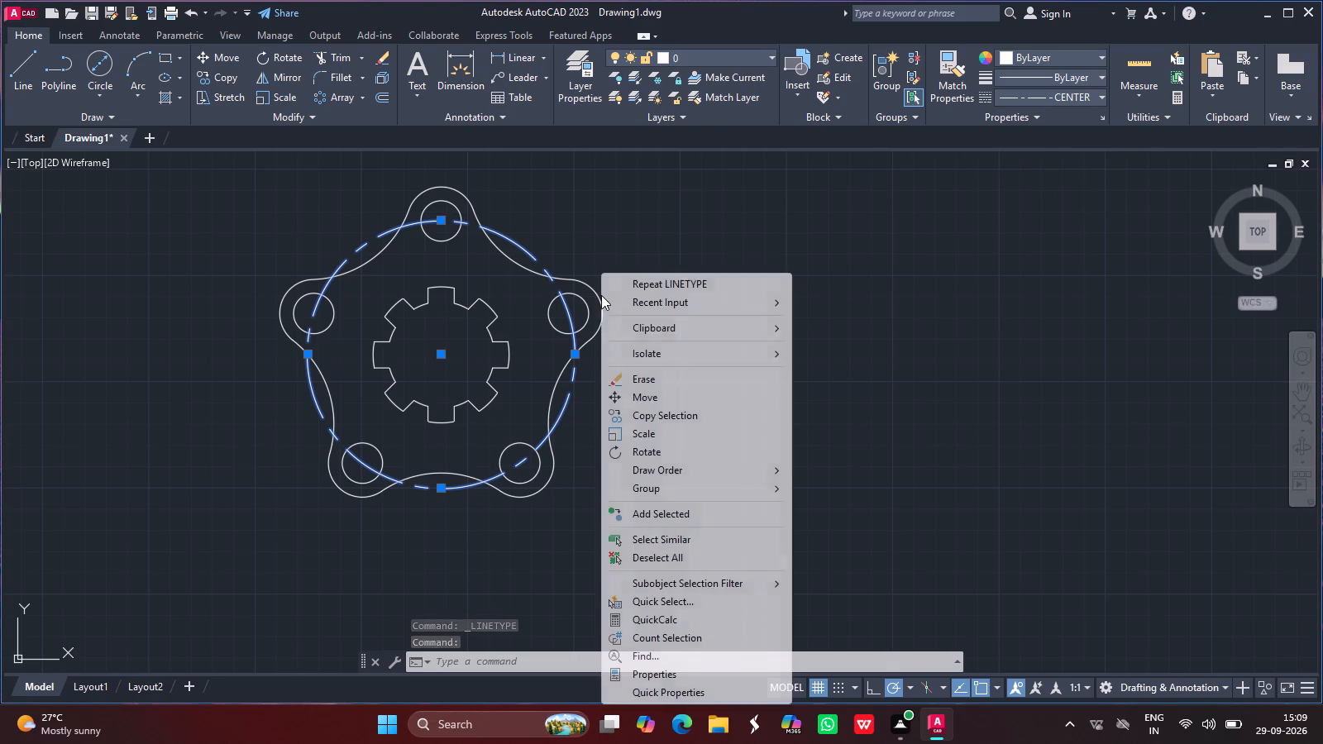
pyautogui.click(647, 670)
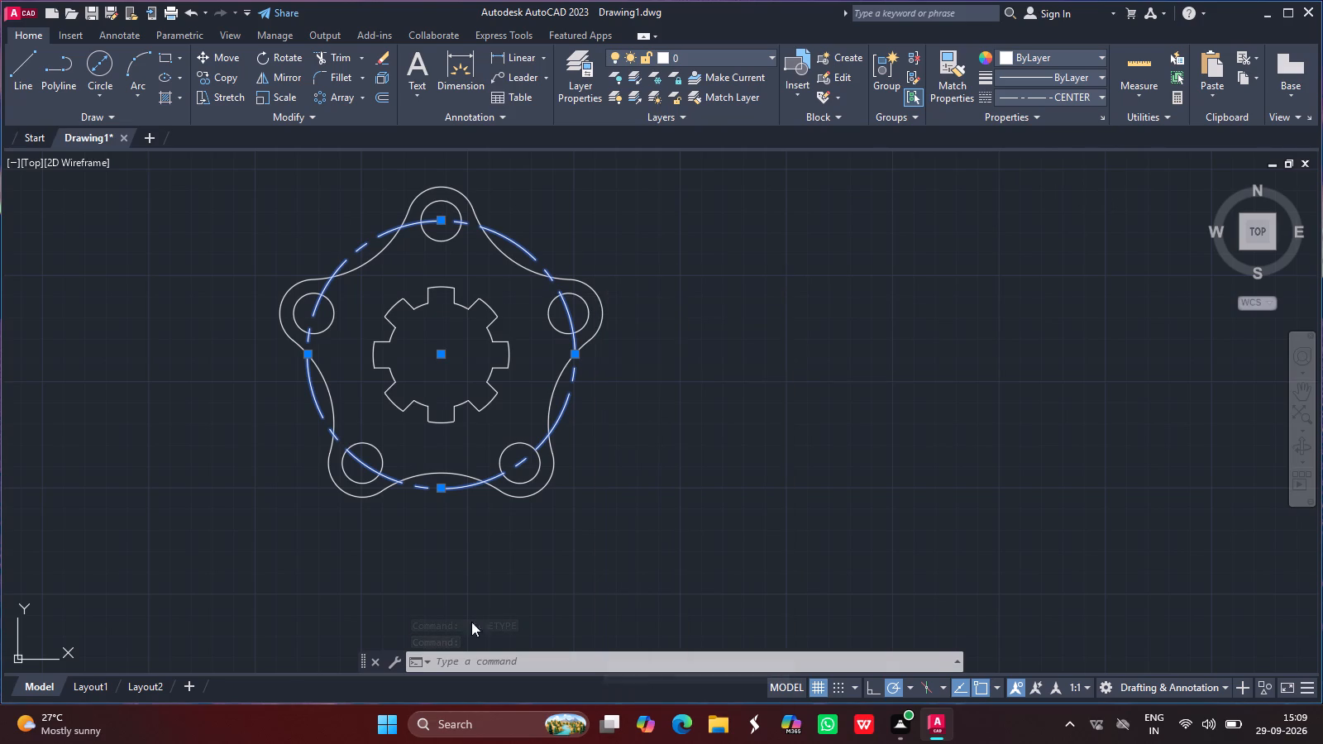
pyautogui.click(121, 145)
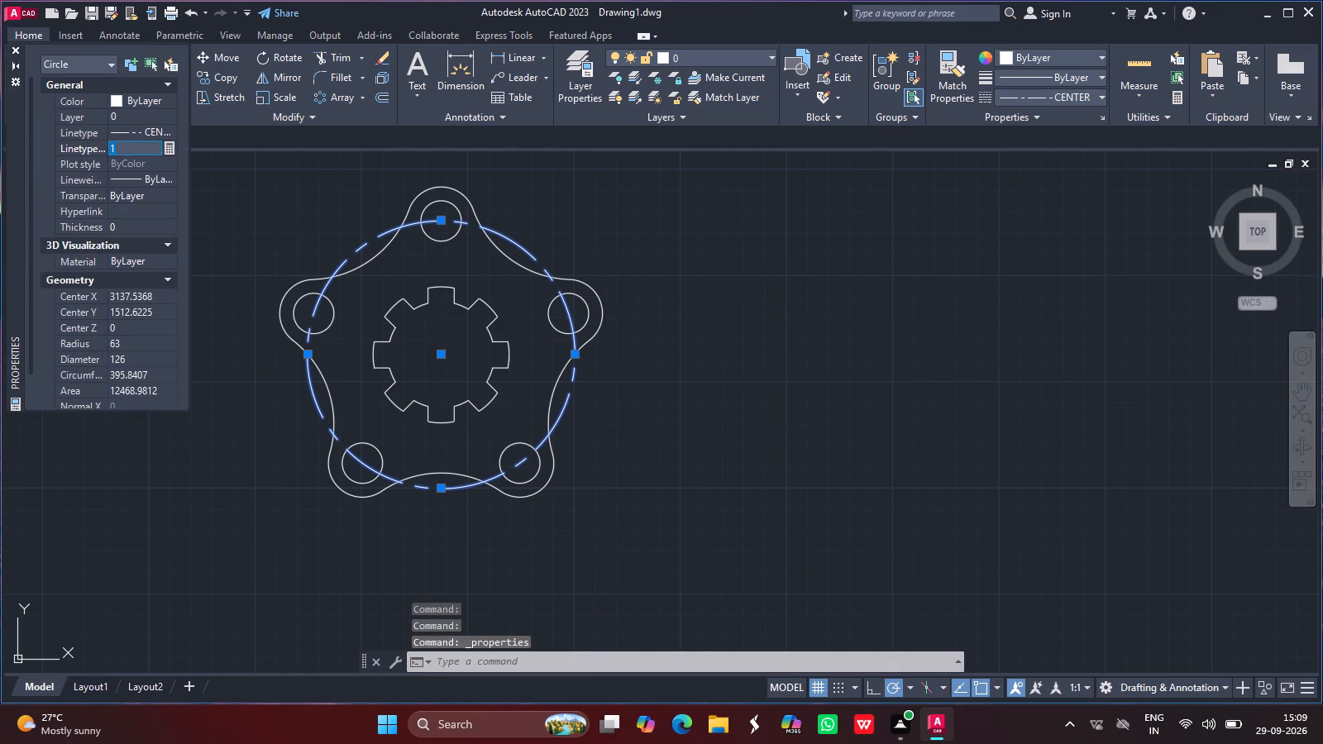
pyautogui.press('BackSpace')
pyautogui.write('0.25')
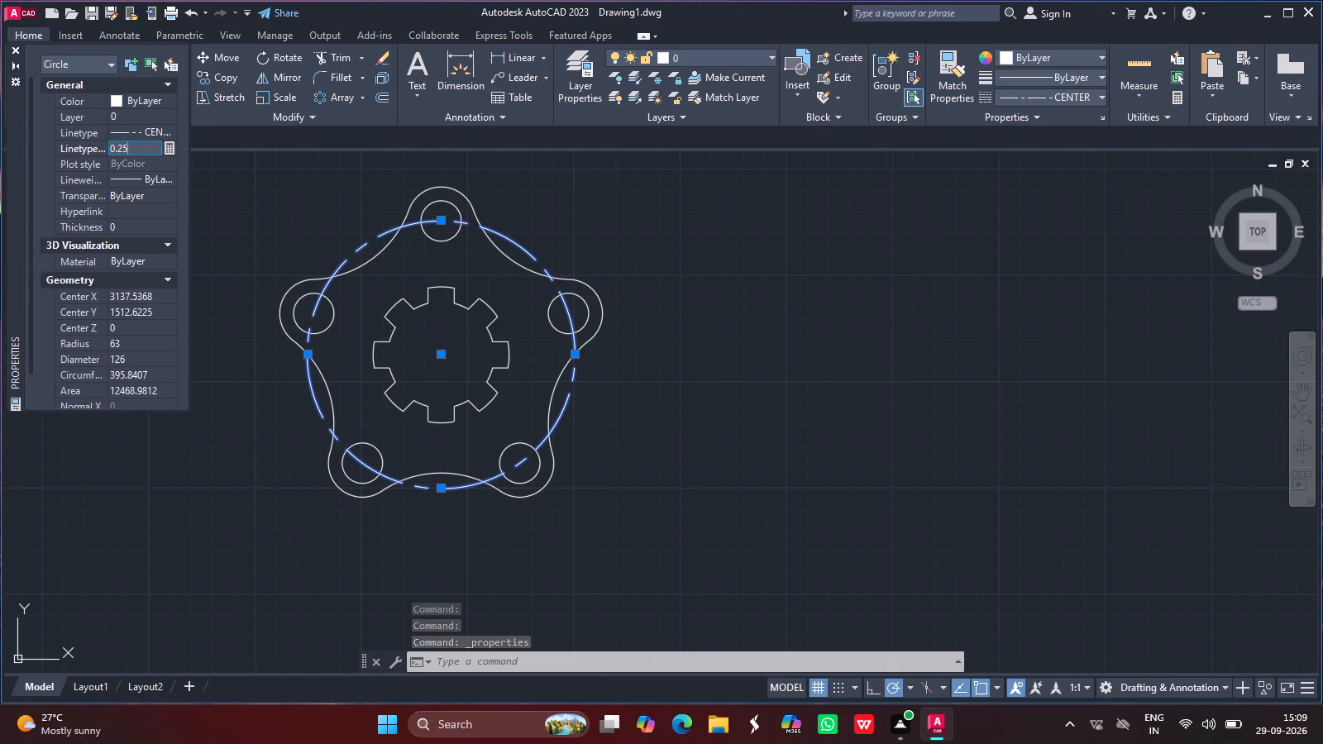
pyautogui.press('Return')
pyautogui.click(11, 48)
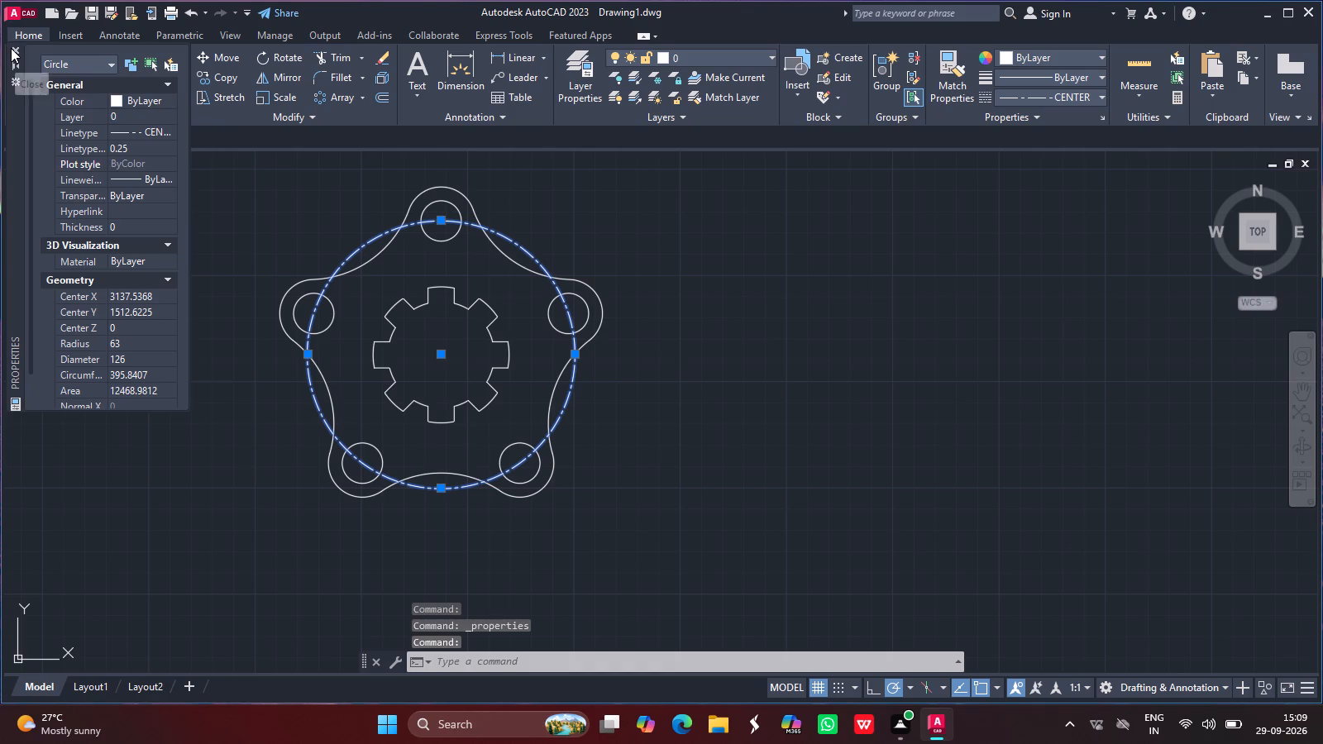
pyautogui.press('Escape')
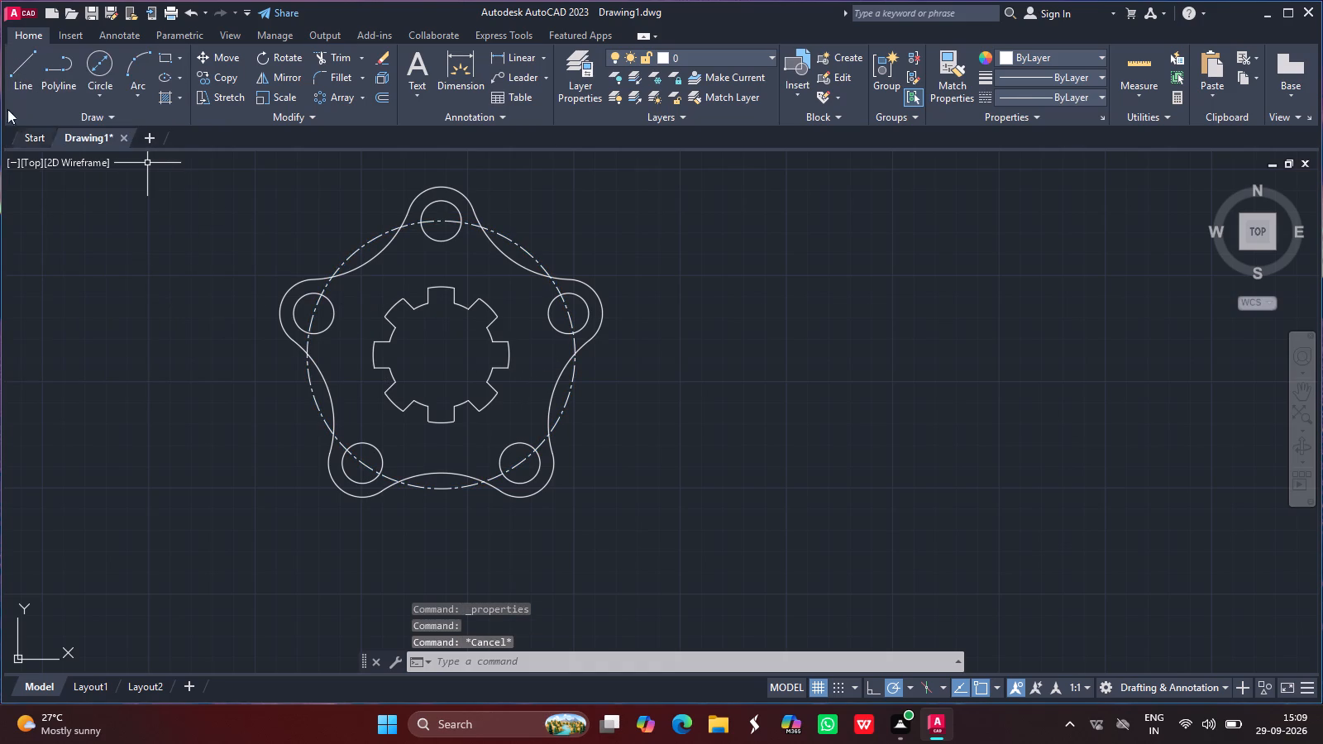
# Draw a line across the middle of the flange between the left and right sides of the dash-dot circle.
pyautogui.click(17, 61)
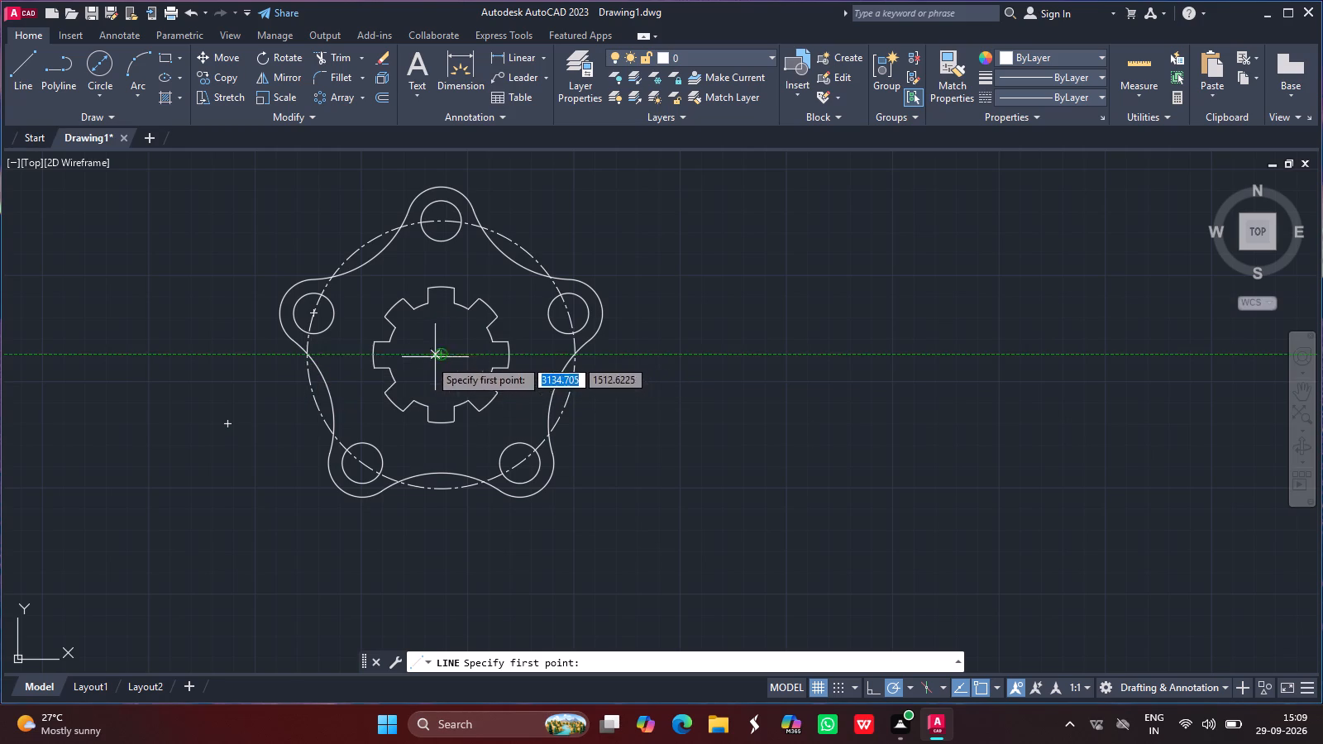
pyautogui.moveTo(307, 351); pyautogui.dragTo(388, 354)
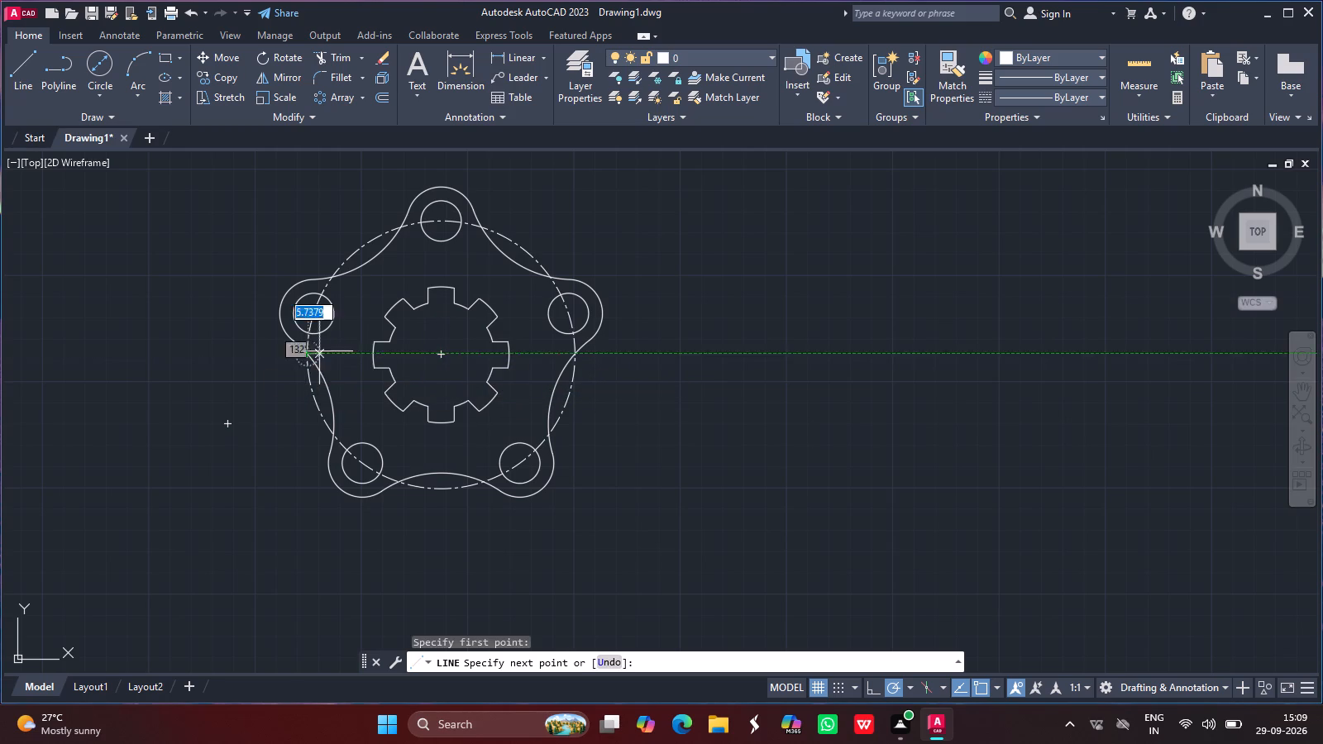
pyautogui.moveTo(388, 354); pyautogui.dragTo(576, 355)
pyautogui.click(576, 355)
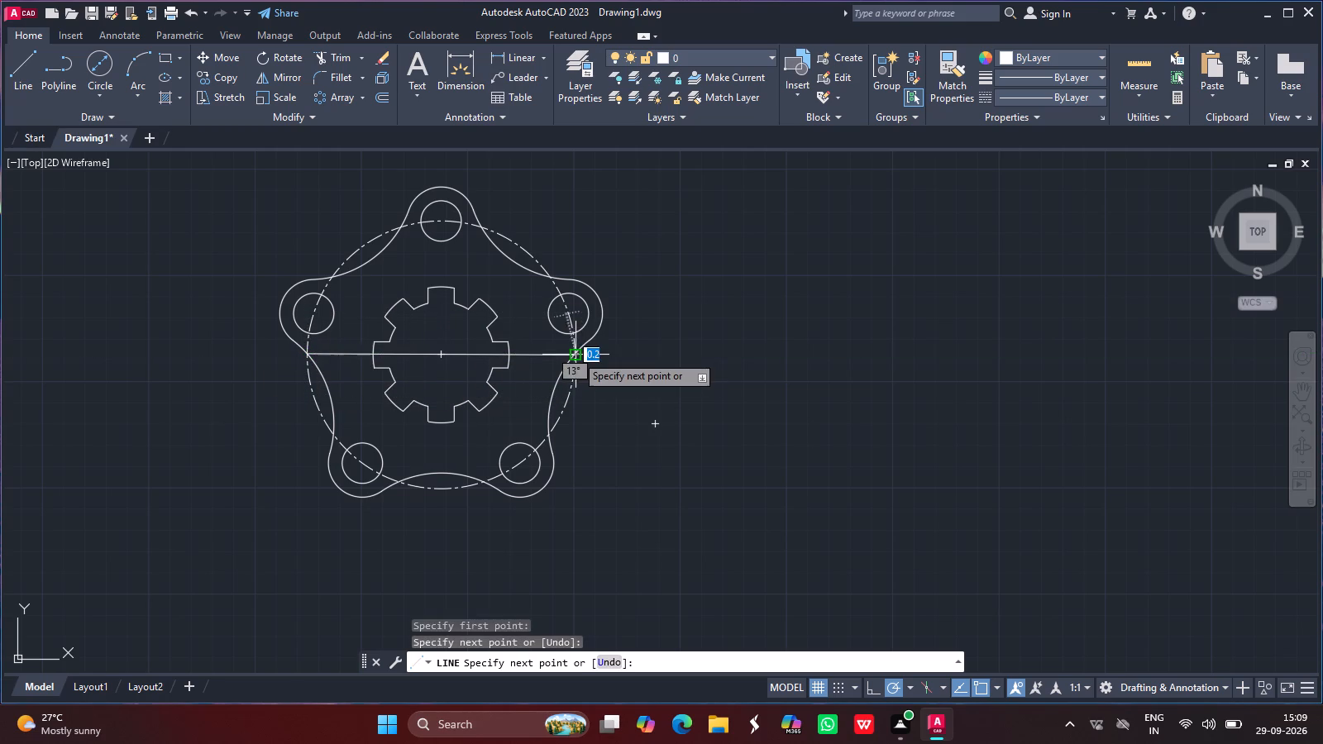
pyautogui.press('Return')
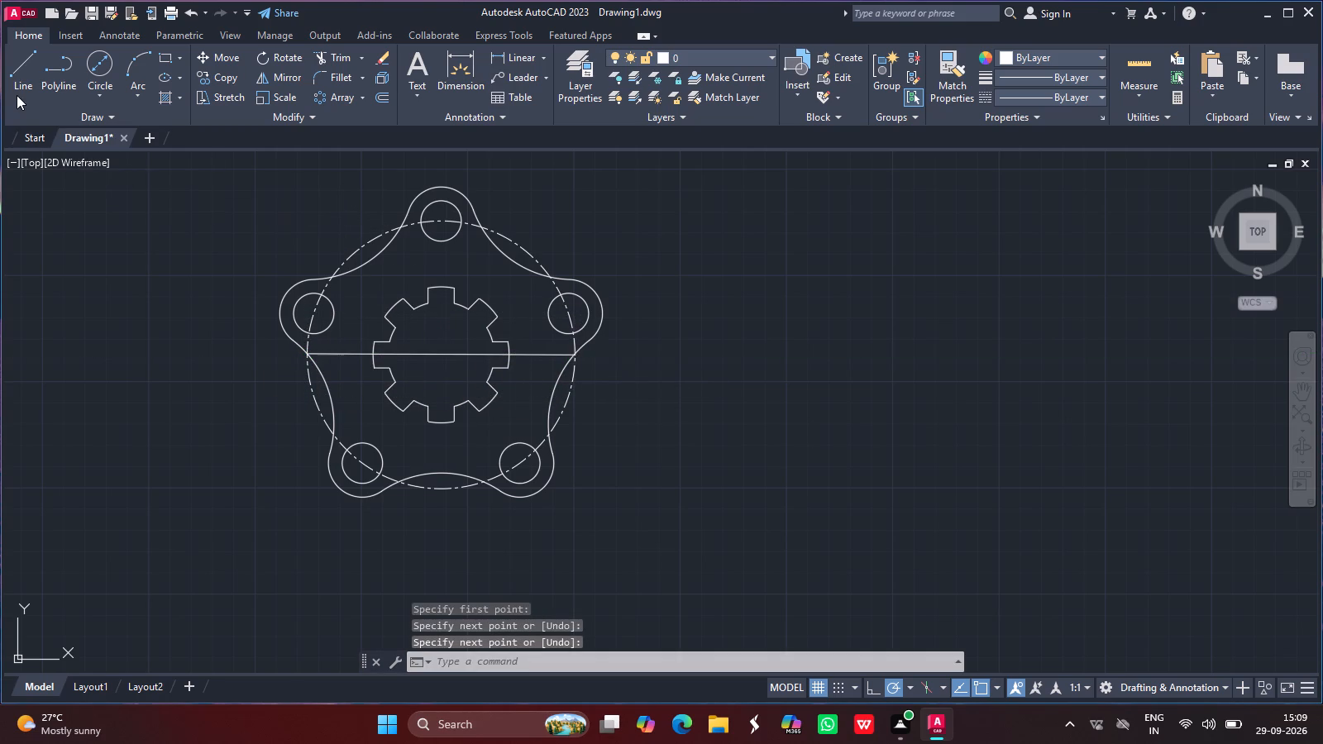
# Draw a vertical line about 147 long from the top of the upper lobe down past the flange's bottom edge.
pyautogui.click(21, 58)
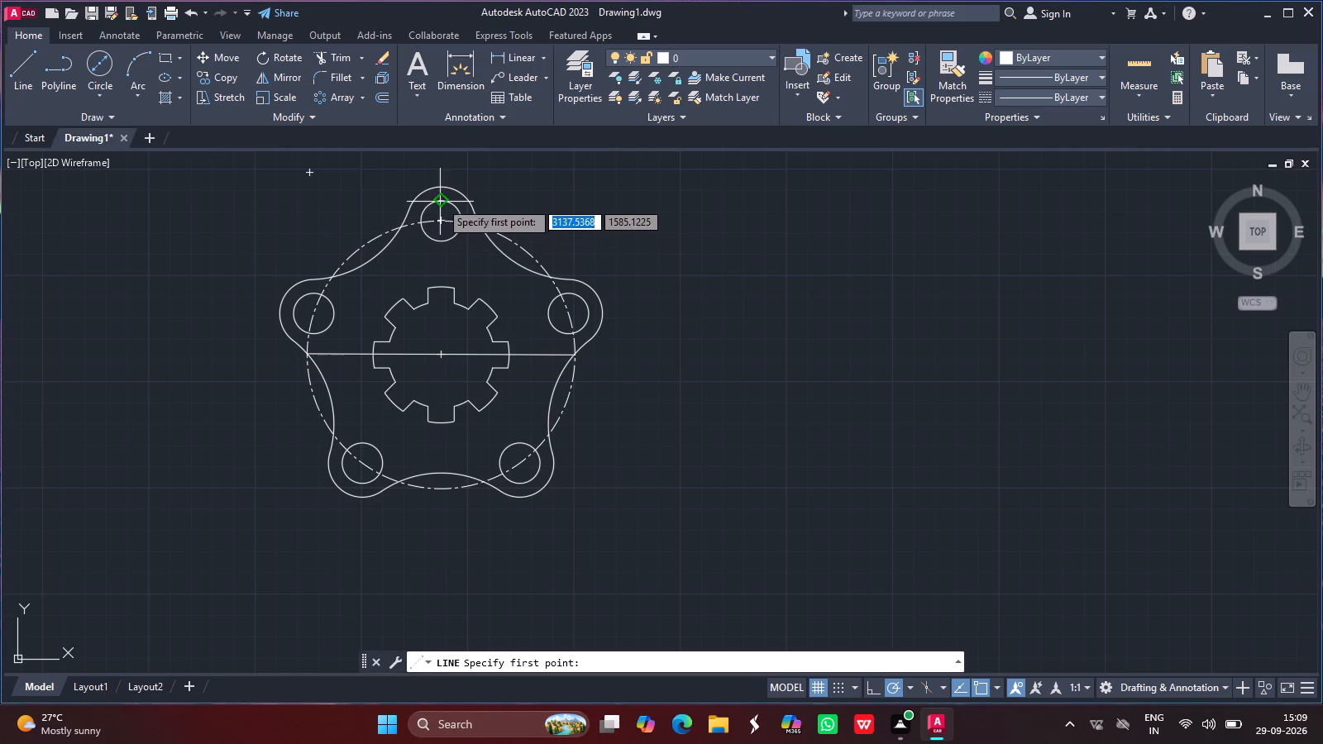
pyautogui.moveTo(442, 188); pyautogui.dragTo(456, 443)
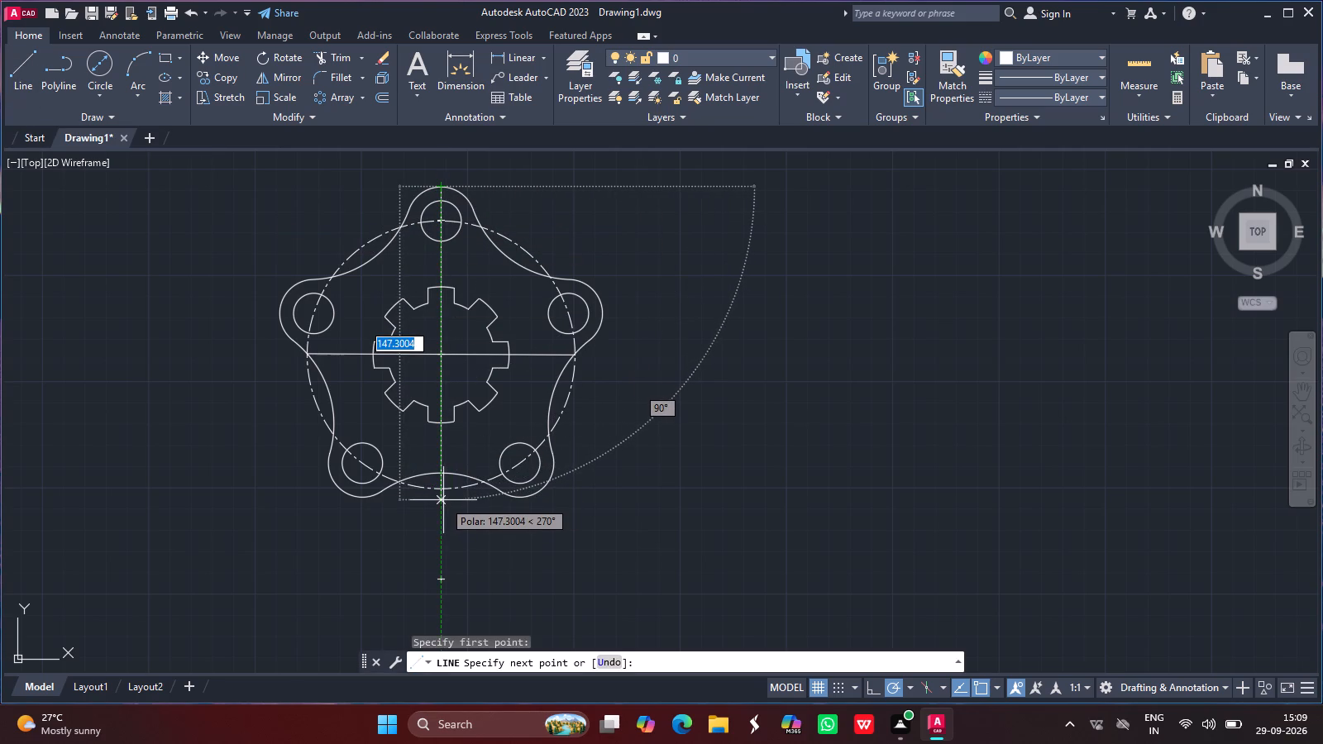
pyautogui.click(443, 500)
pyautogui.press('Return')
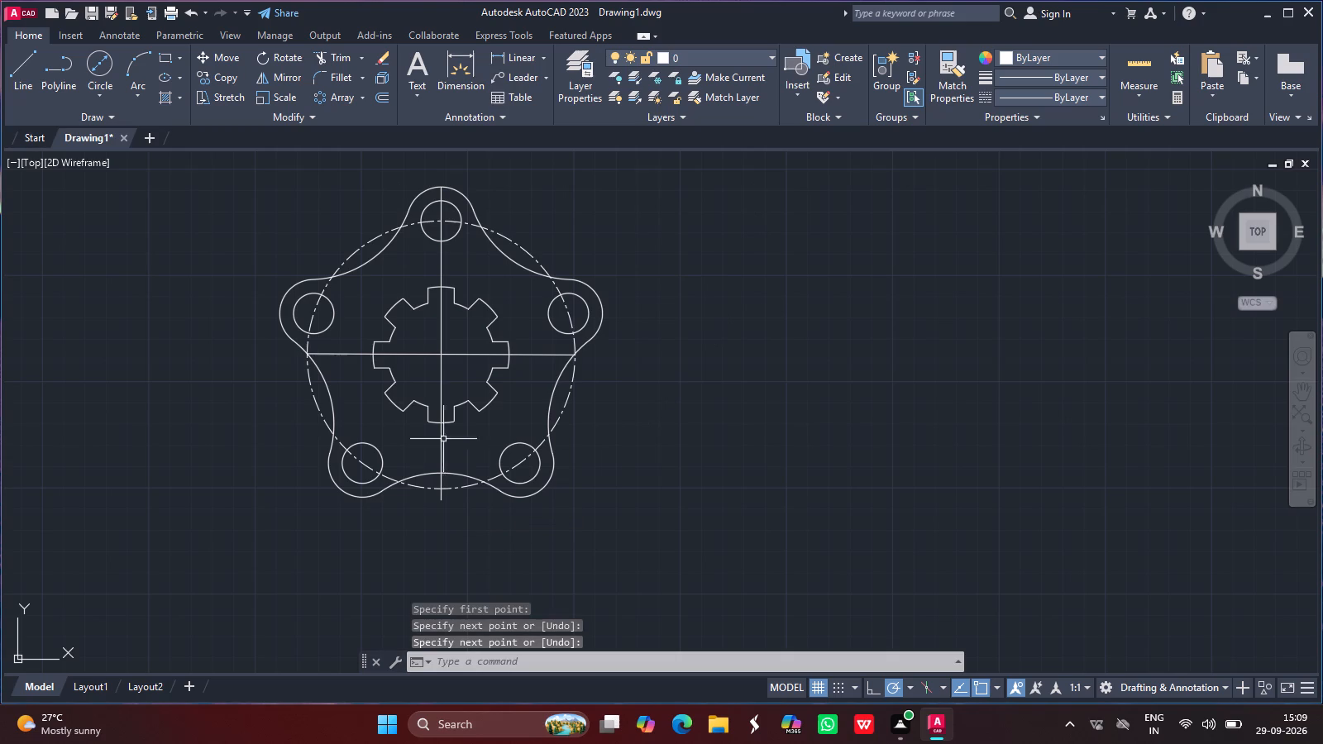
# Set the transparency of the vertical line, the horizontal line and the dash-dot circle to 60 and deselect them.
pyautogui.click(440, 440)
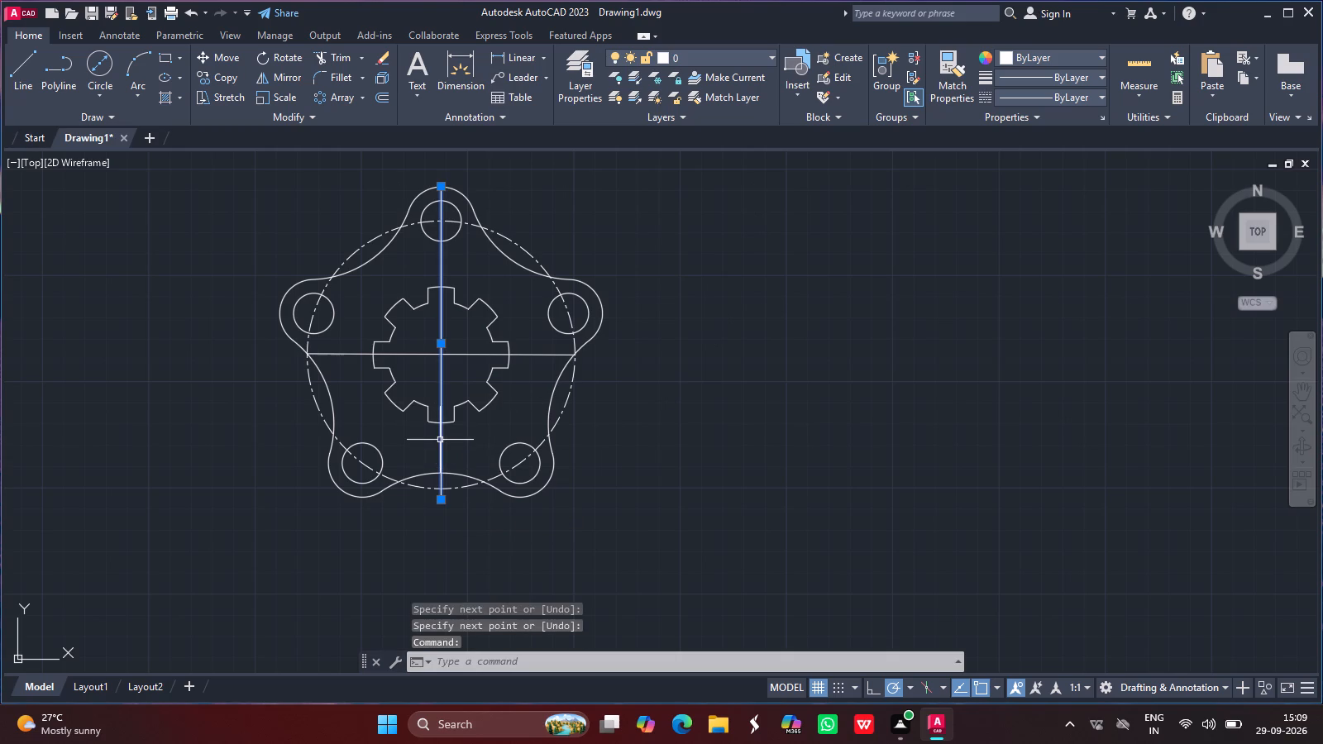
pyautogui.click(353, 353)
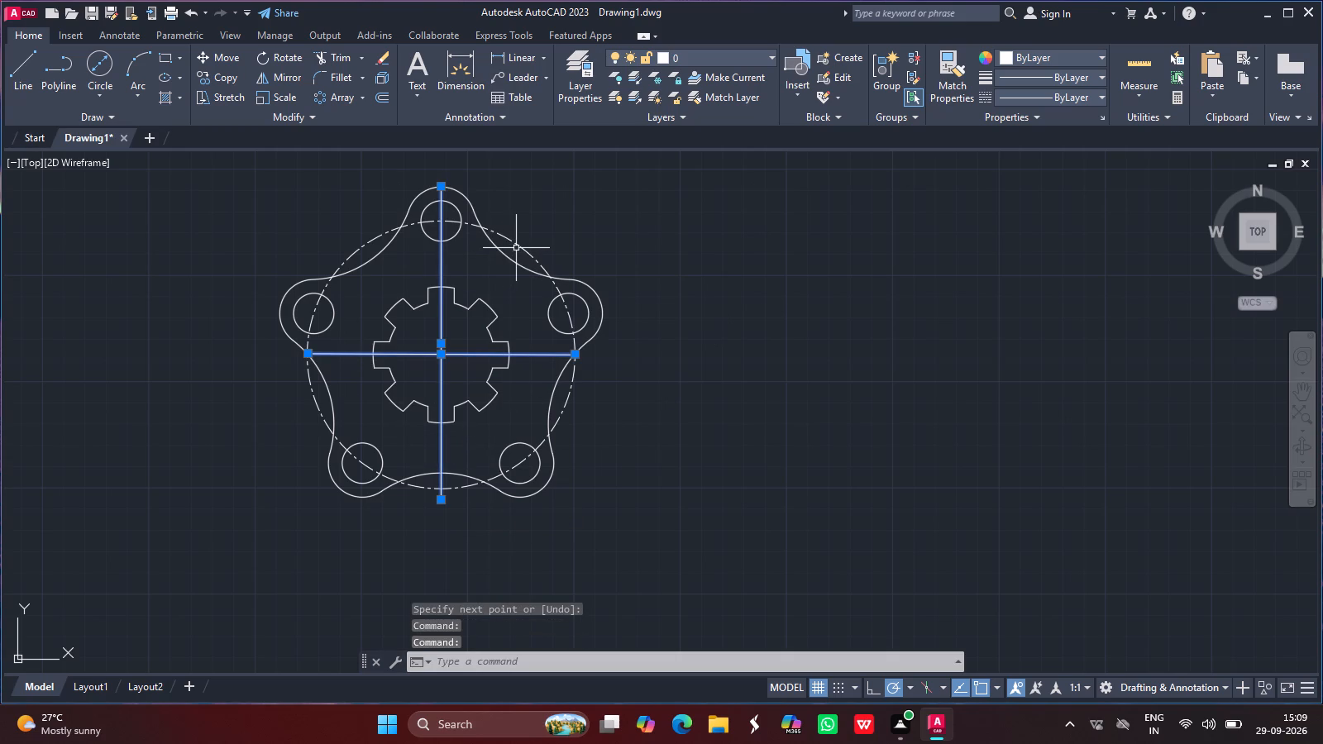
pyautogui.click(516, 248)
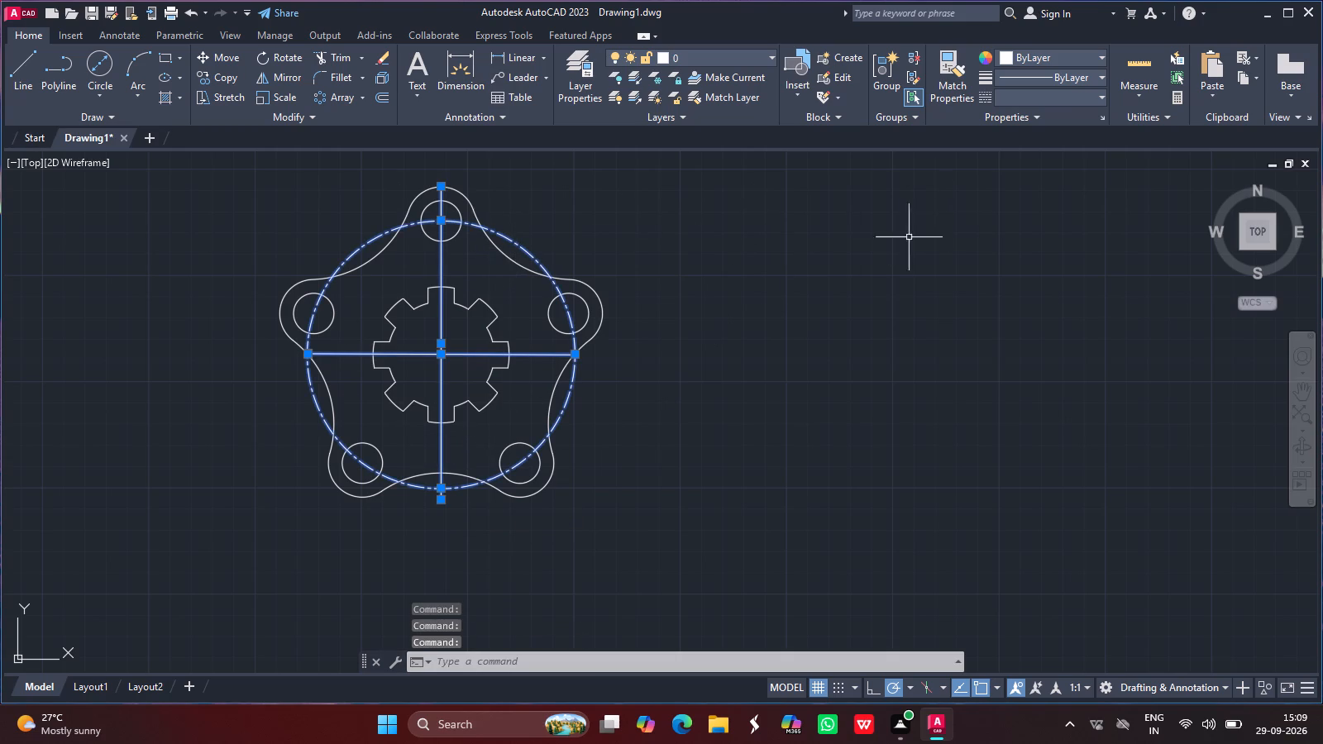
pyautogui.click(1048, 121)
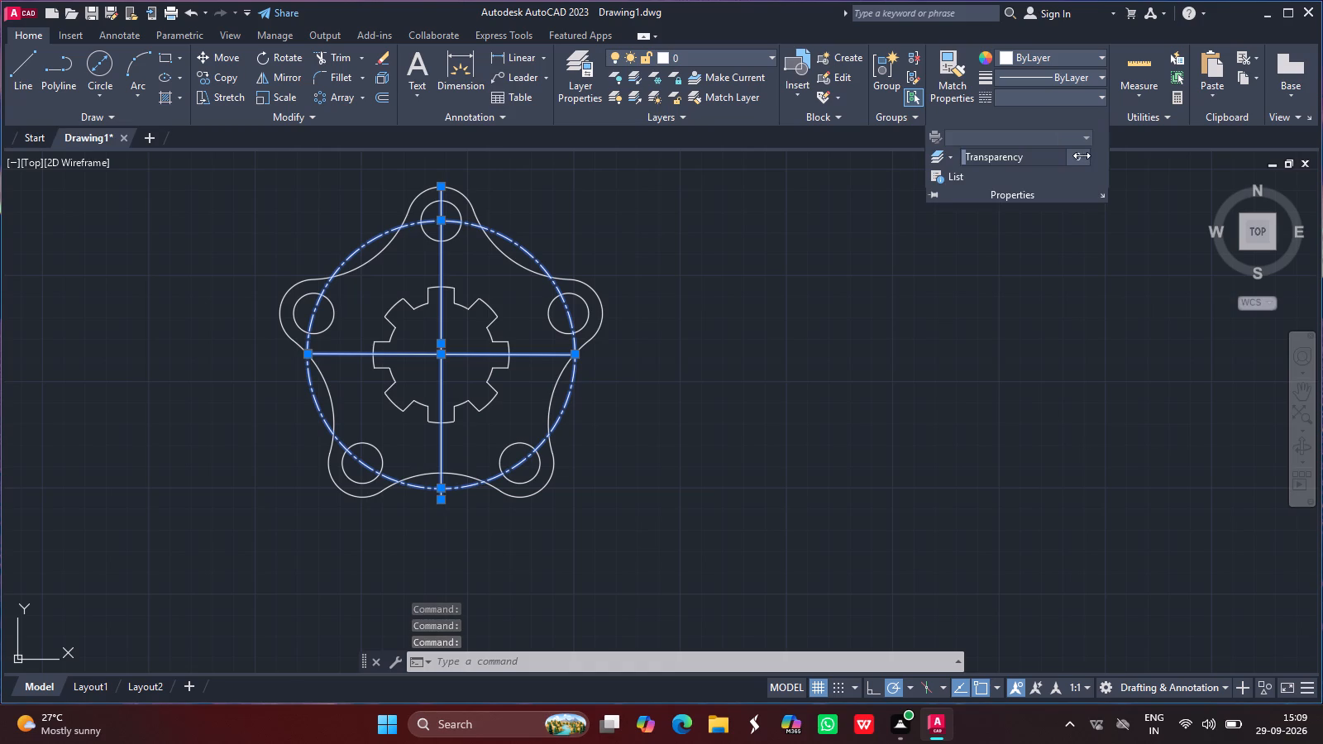
pyautogui.click(1082, 156)
pyautogui.press('BackSpace')
pyautogui.write('60')
pyautogui.press('Return')
pyautogui.click(703, 288)
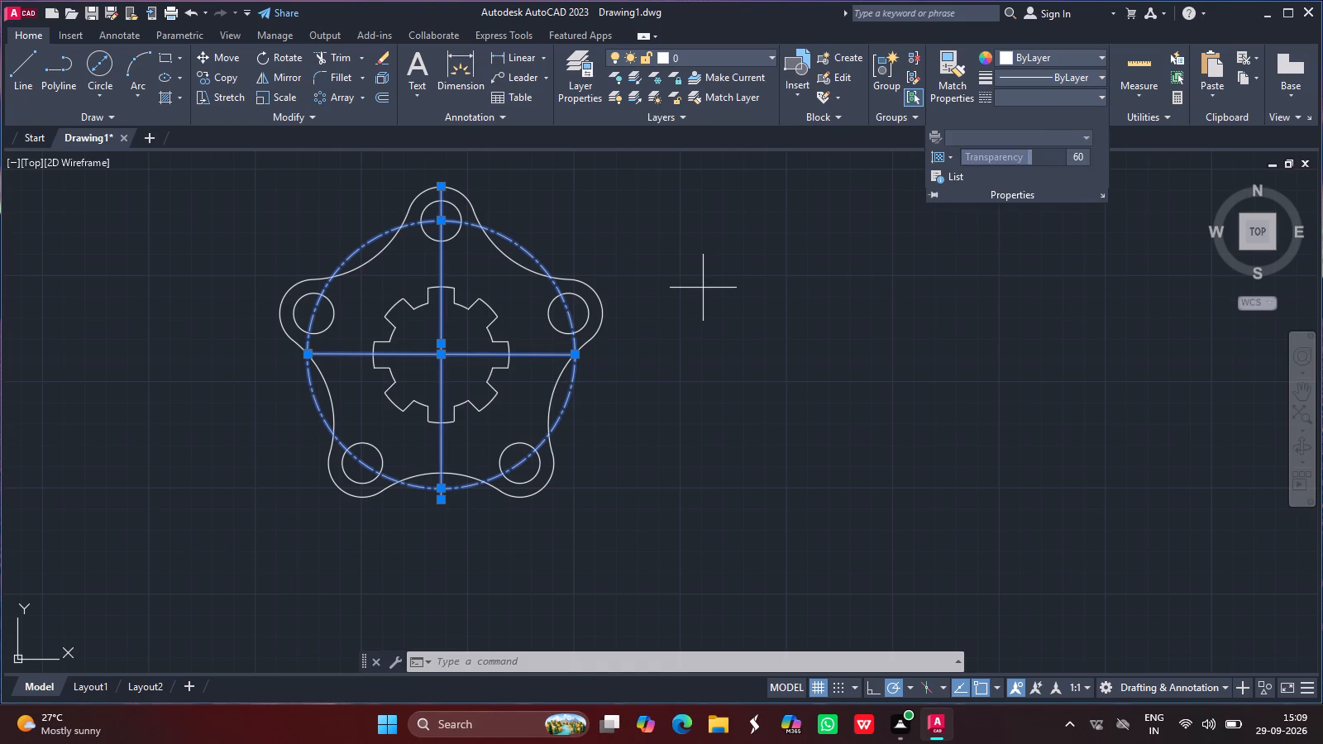
pyautogui.press('Escape')
pyautogui.press('Escape')
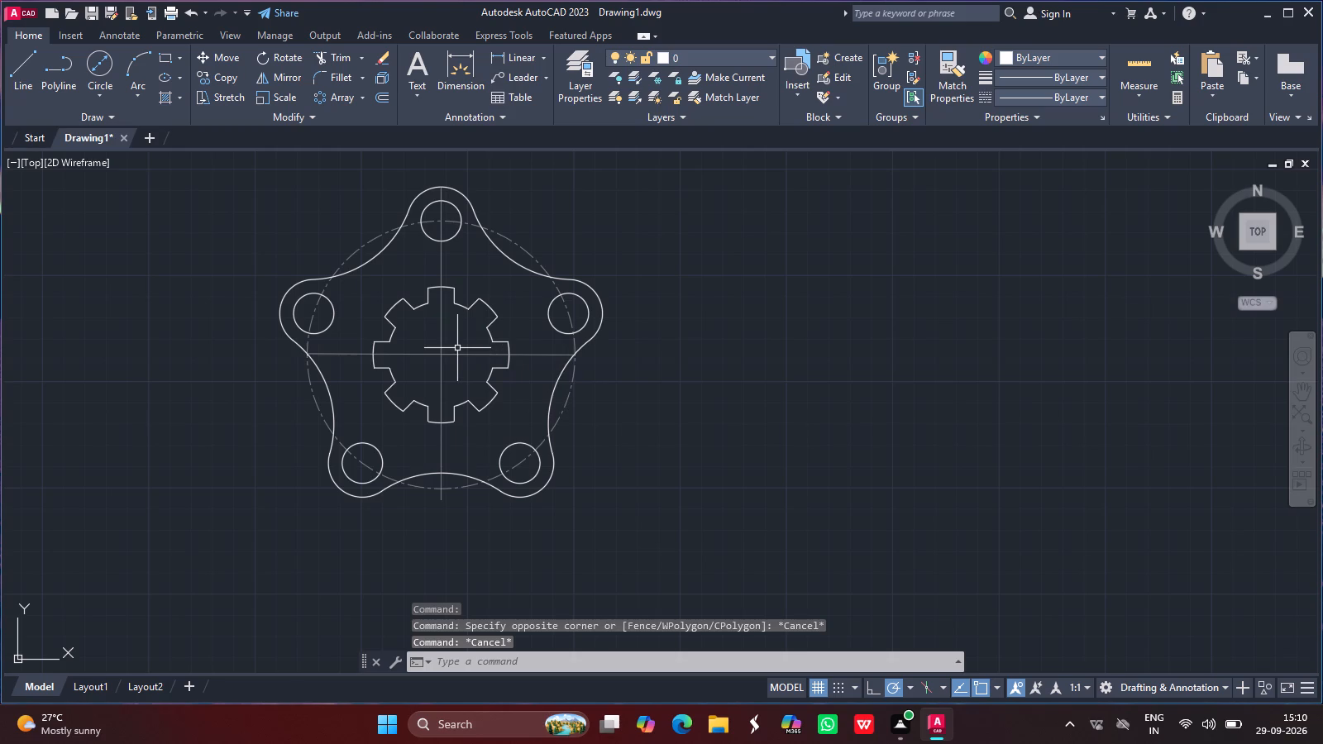
# Add a linear dimension across the width of the upper slot of the central cutout, just above it.
pyautogui.click(518, 59)
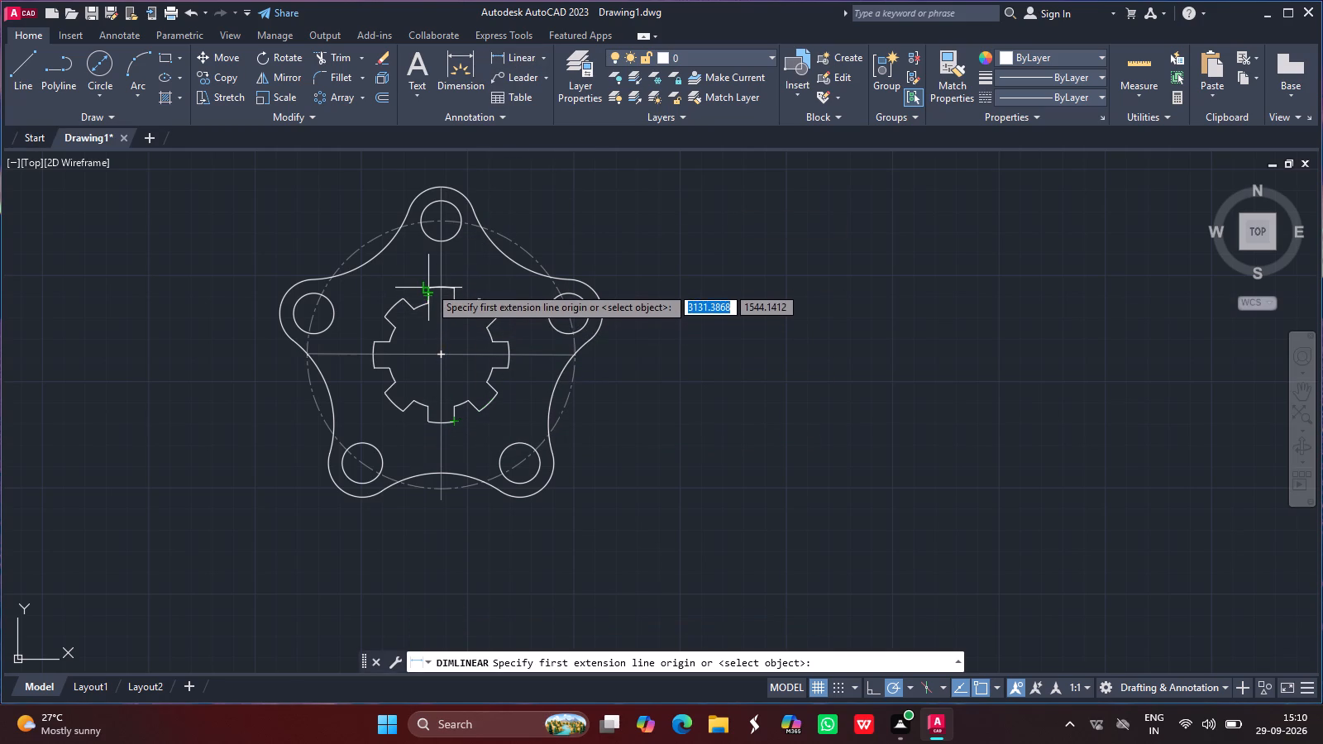
pyautogui.keyDown('ctrl'); pyautogui.scroll(1, 429, 284); pyautogui.keyUp('ctrl')
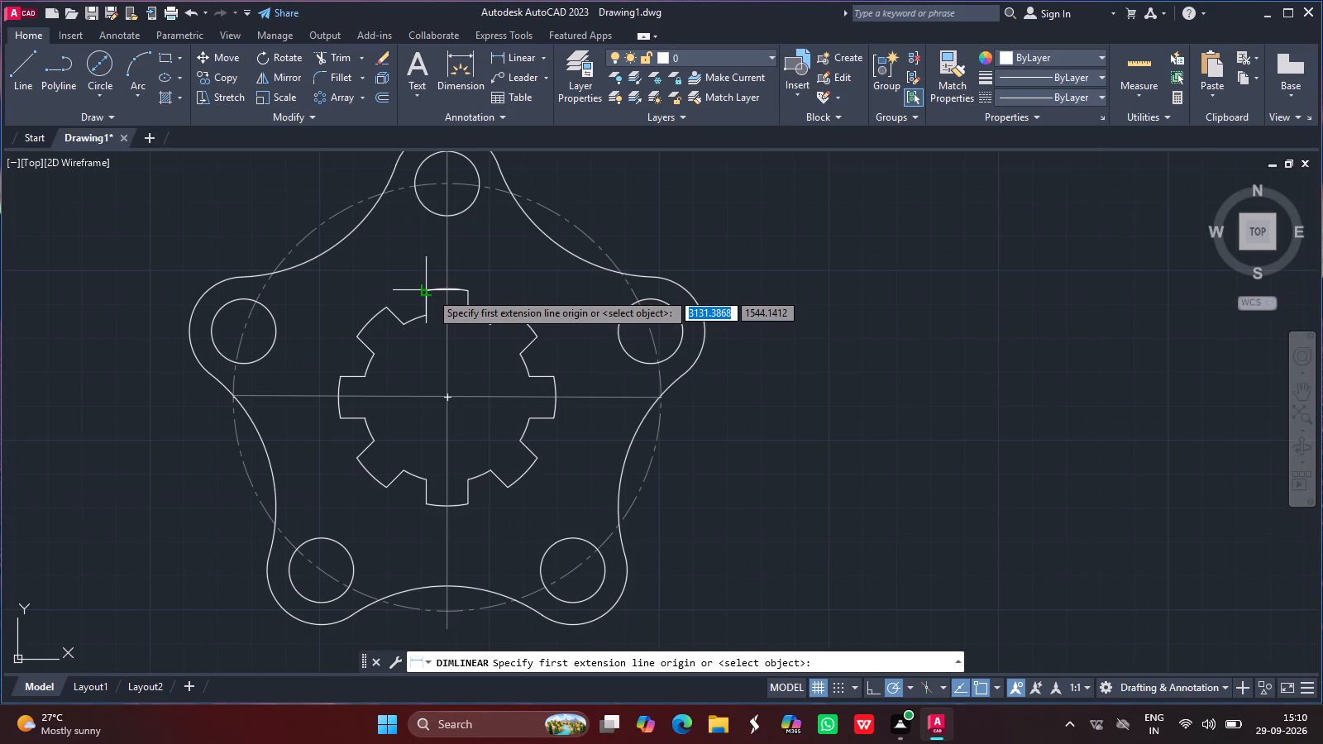
pyautogui.moveTo(430, 292); pyautogui.dragTo(467, 293)
pyautogui.moveTo(467, 293); pyautogui.dragTo(467, 289)
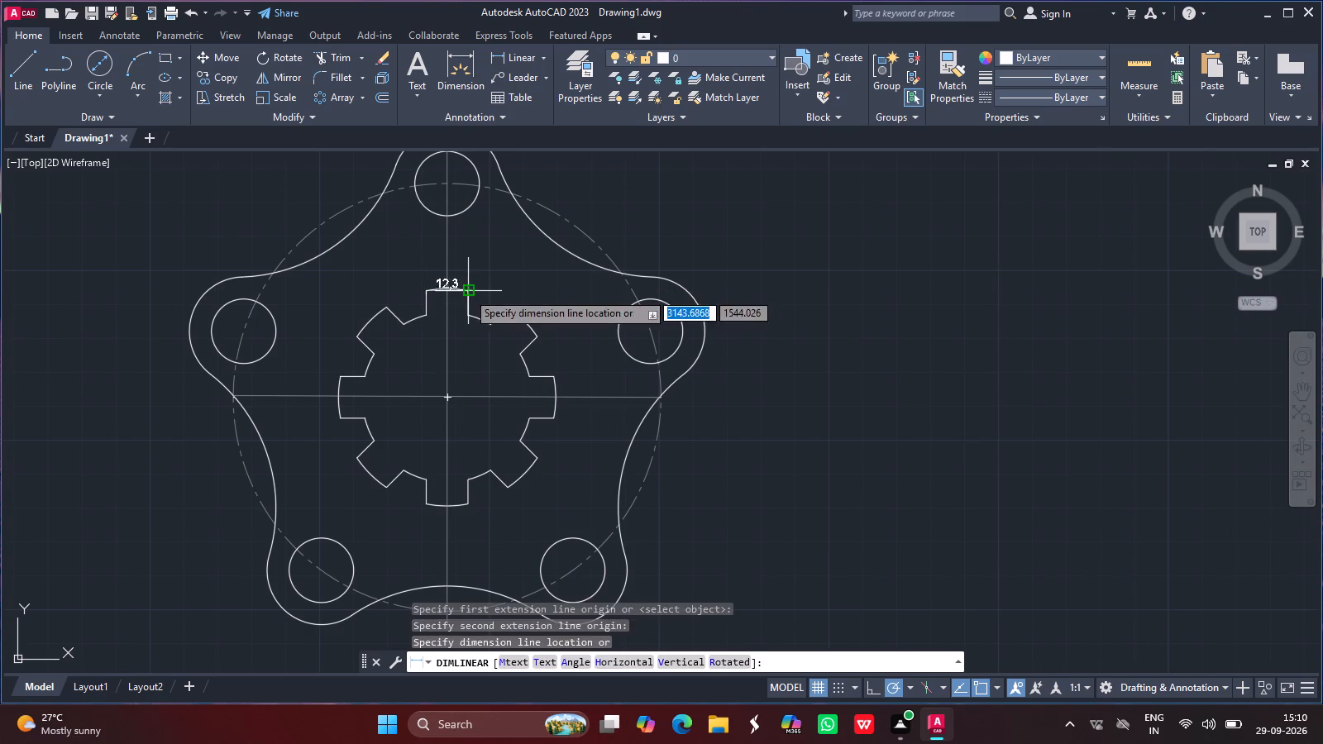
pyautogui.moveTo(467, 289); pyautogui.dragTo(467, 273)
pyautogui.click(467, 273)
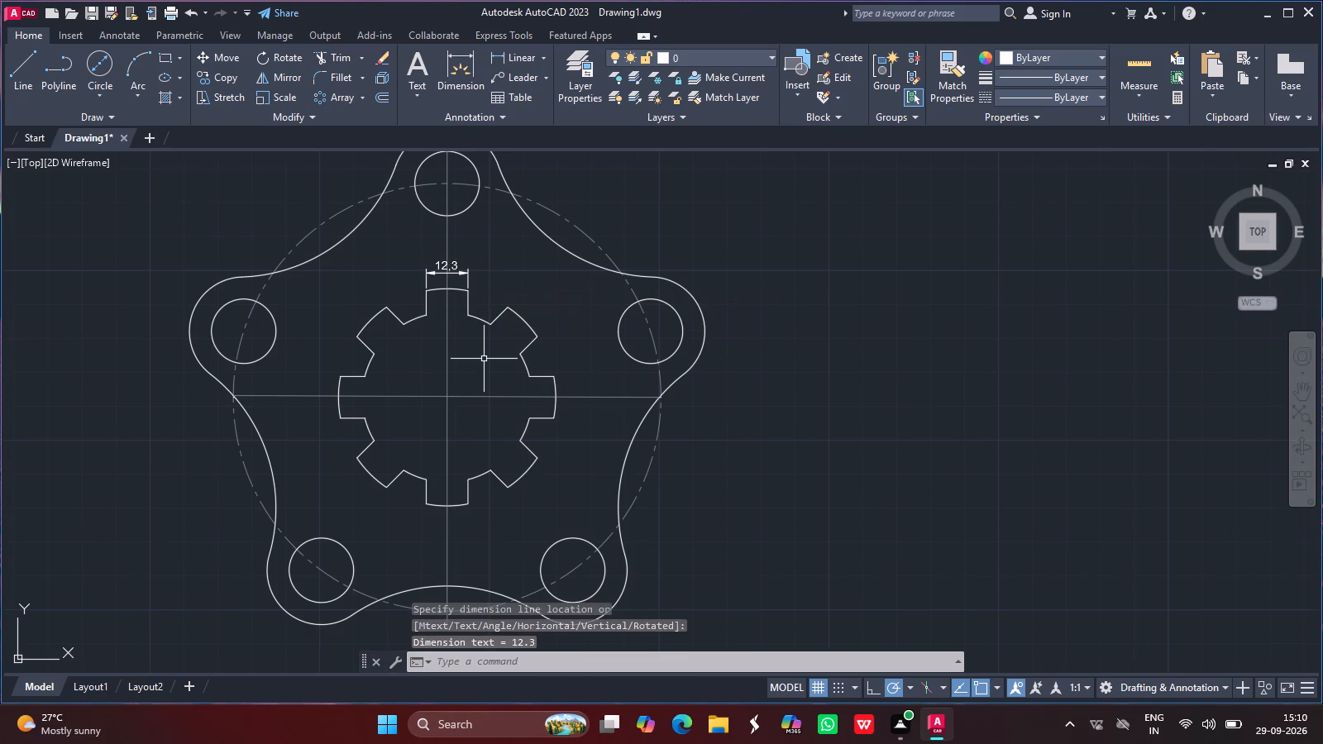
# Add radius dimensions to the lower-left lobe arc and to the concave fillet arc on the flange's right side.
pyautogui.keyDown('ctrl'); pyautogui.scroll(-1, 483, 359); pyautogui.keyUp('ctrl')
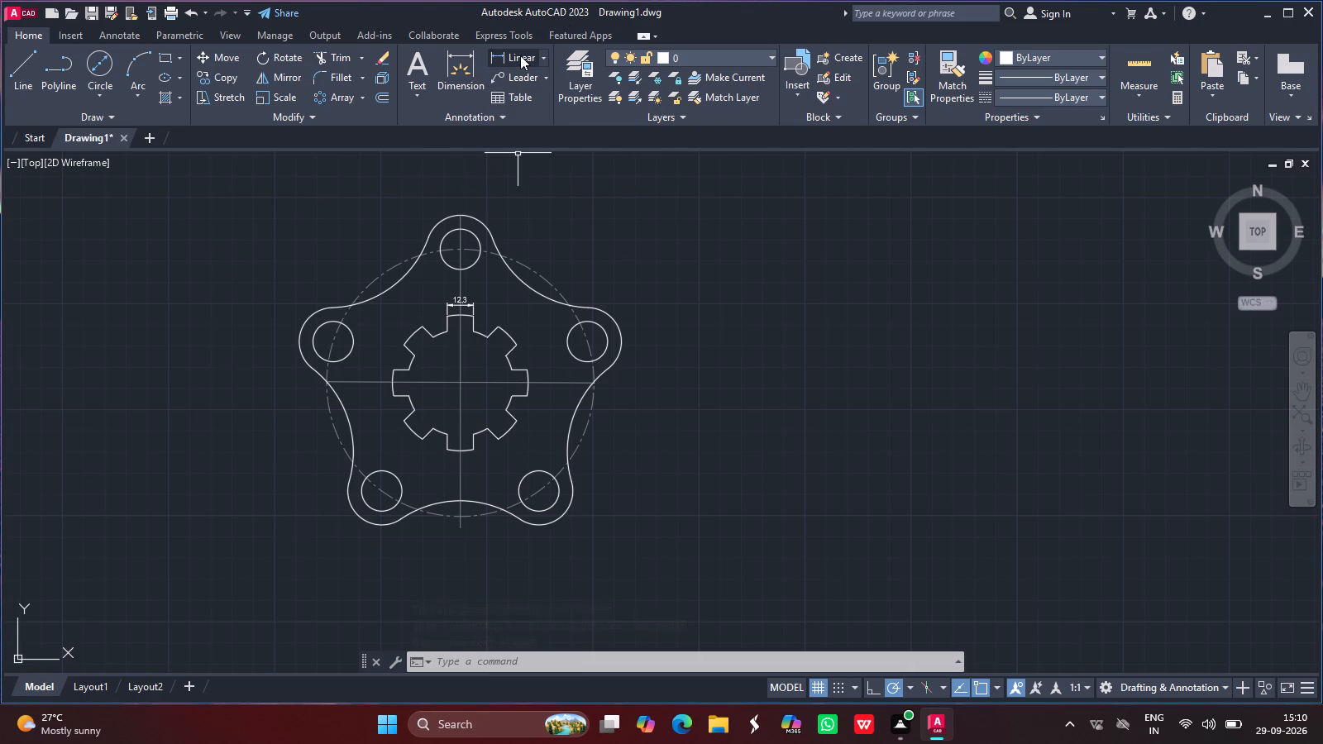
pyautogui.click(543, 60)
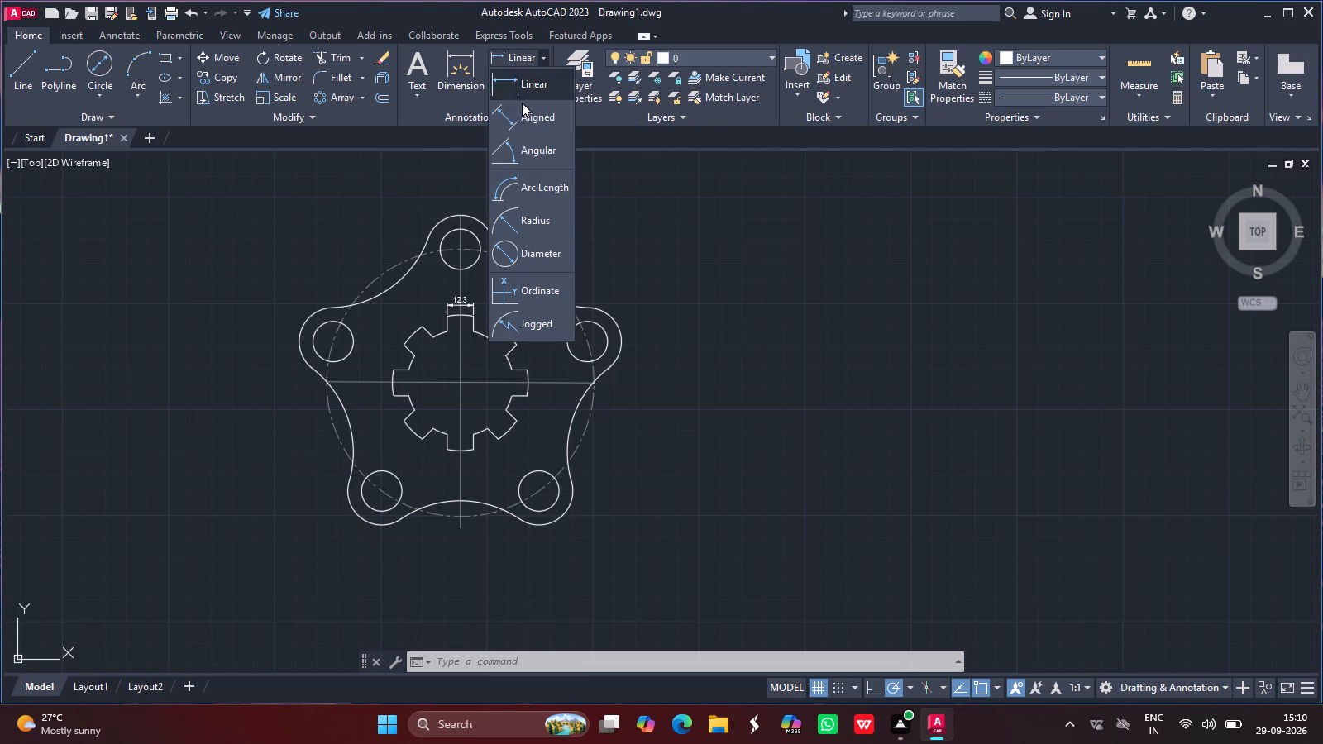
pyautogui.click(522, 220)
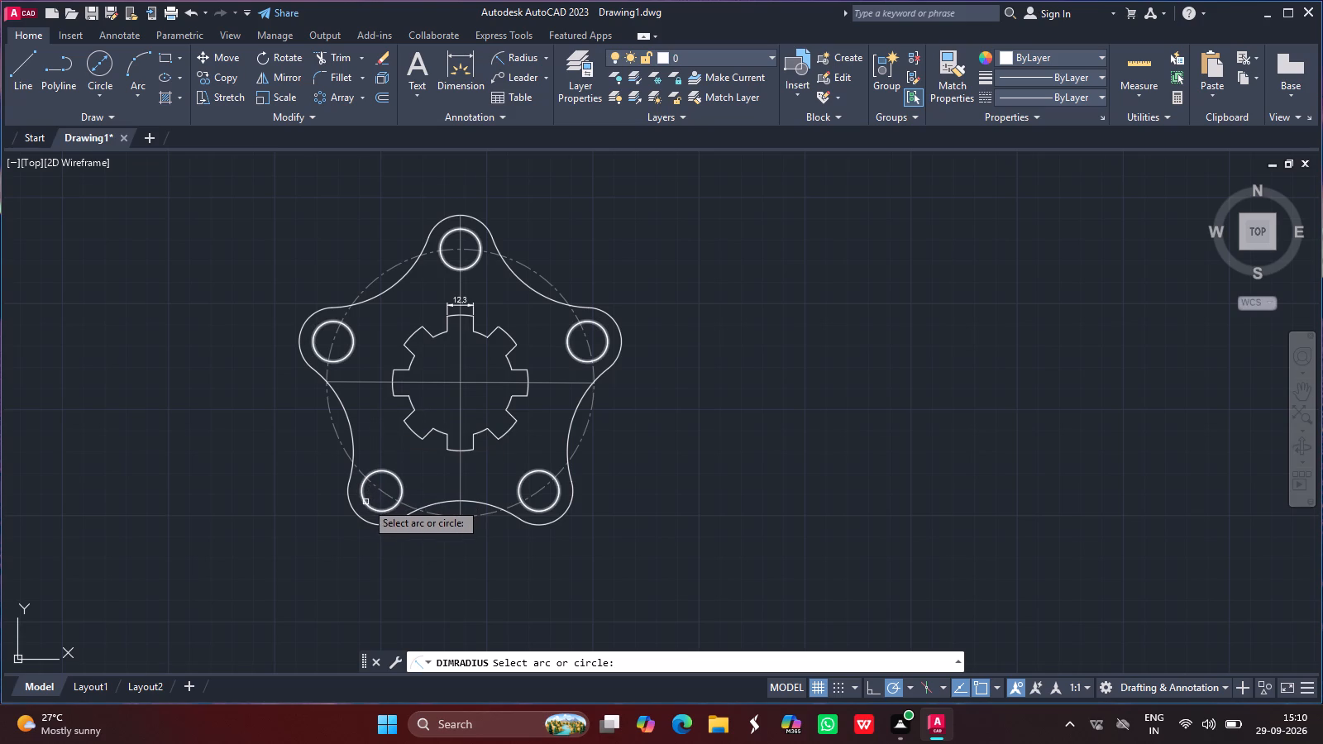
pyautogui.moveTo(355, 510); pyautogui.dragTo(320, 521)
pyautogui.click(320, 521)
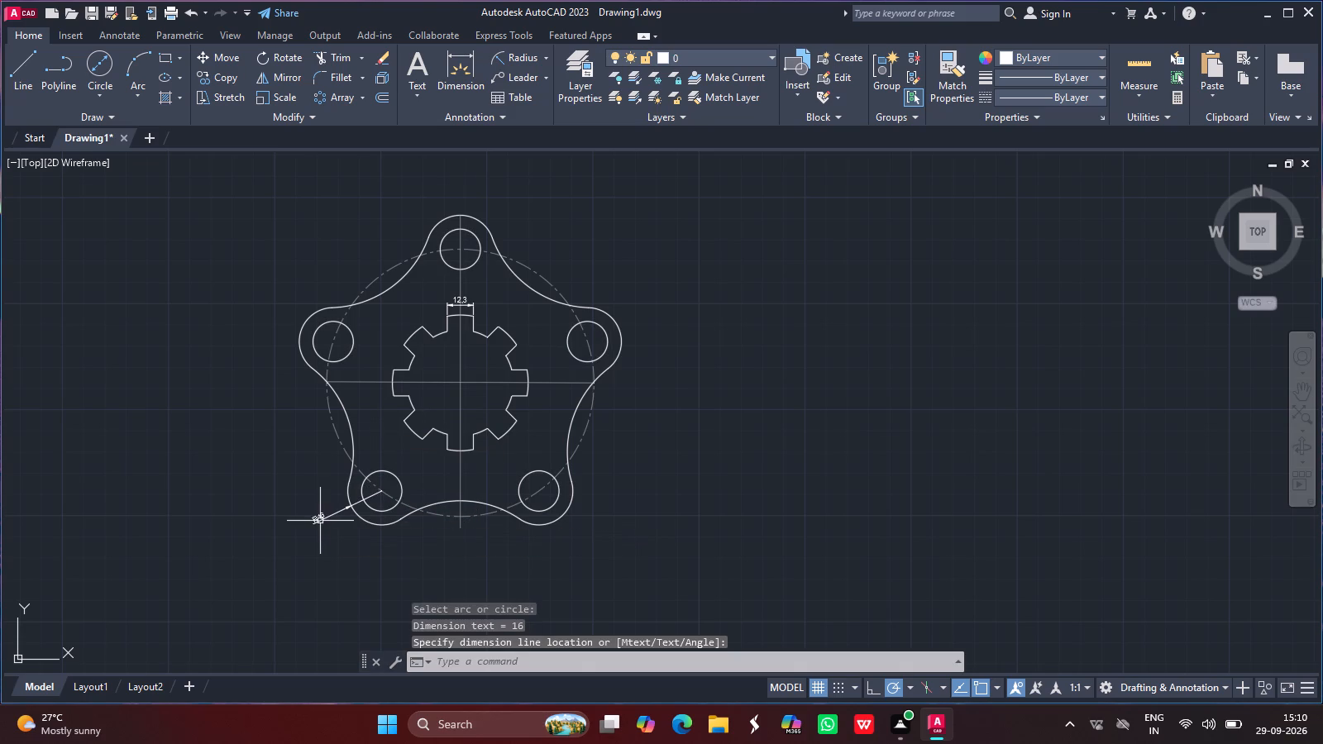
pyautogui.click(521, 60)
pyautogui.moveTo(578, 399); pyautogui.dragTo(592, 420)
pyautogui.click(604, 441)
# Add diameter dimensions to the dash-dot circle through the bosses and to the left boss hole, with text outside the outline.
pyautogui.click(545, 55)
pyautogui.click(532, 246)
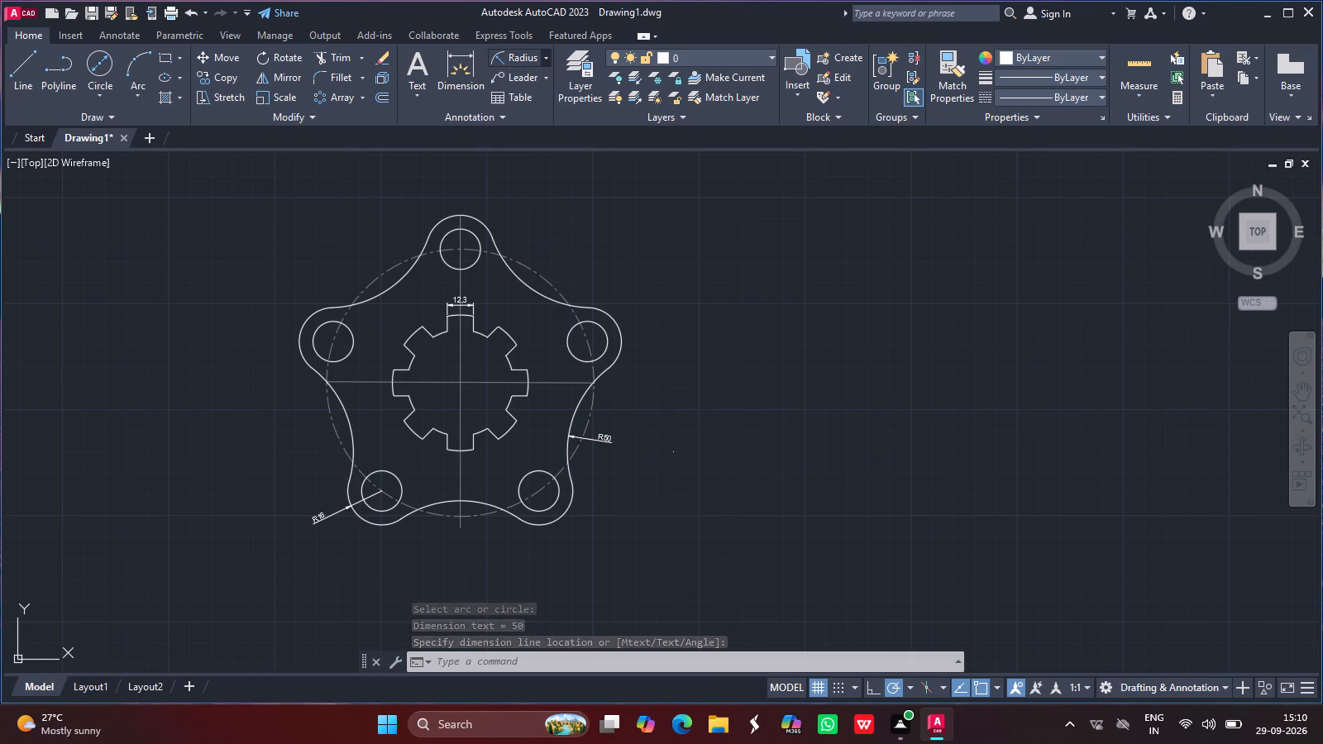
pyautogui.moveTo(552, 284); pyautogui.dragTo(557, 260)
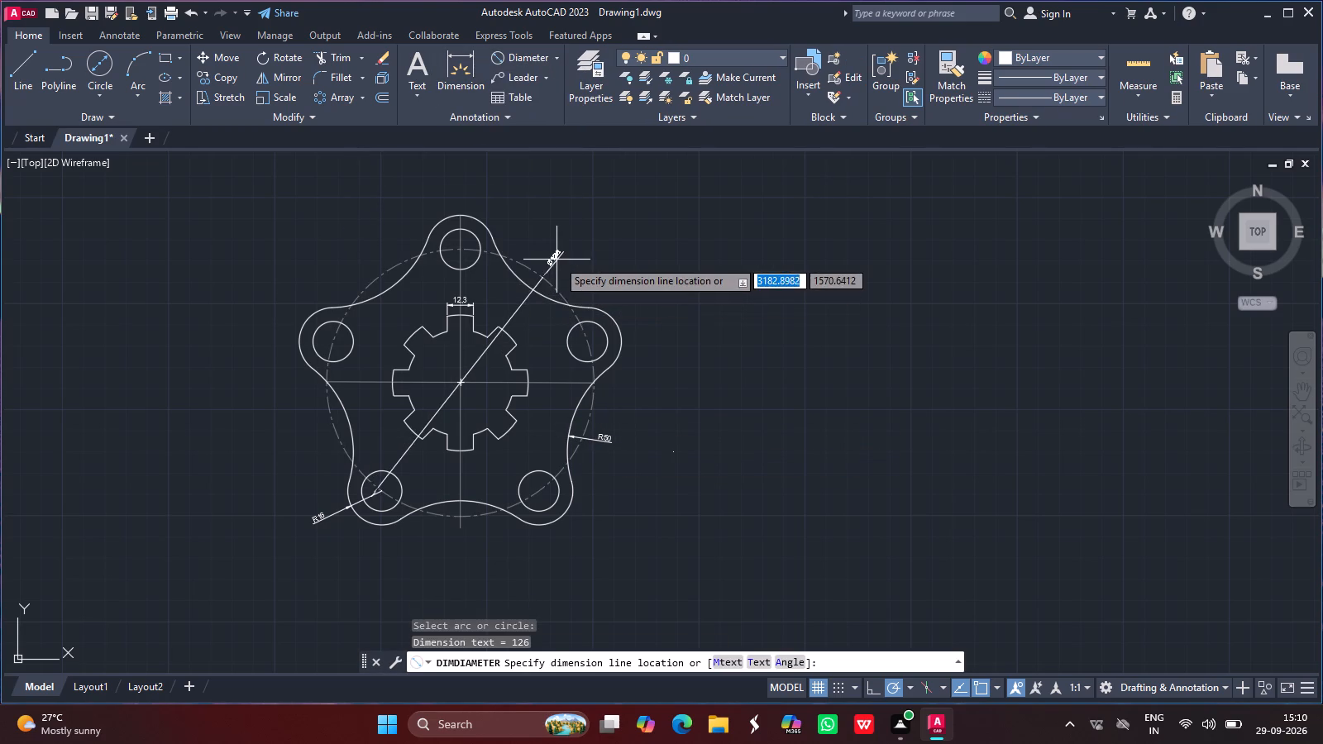
pyautogui.moveTo(557, 260); pyautogui.dragTo(560, 259)
pyautogui.click(560, 259)
pyautogui.click(509, 55)
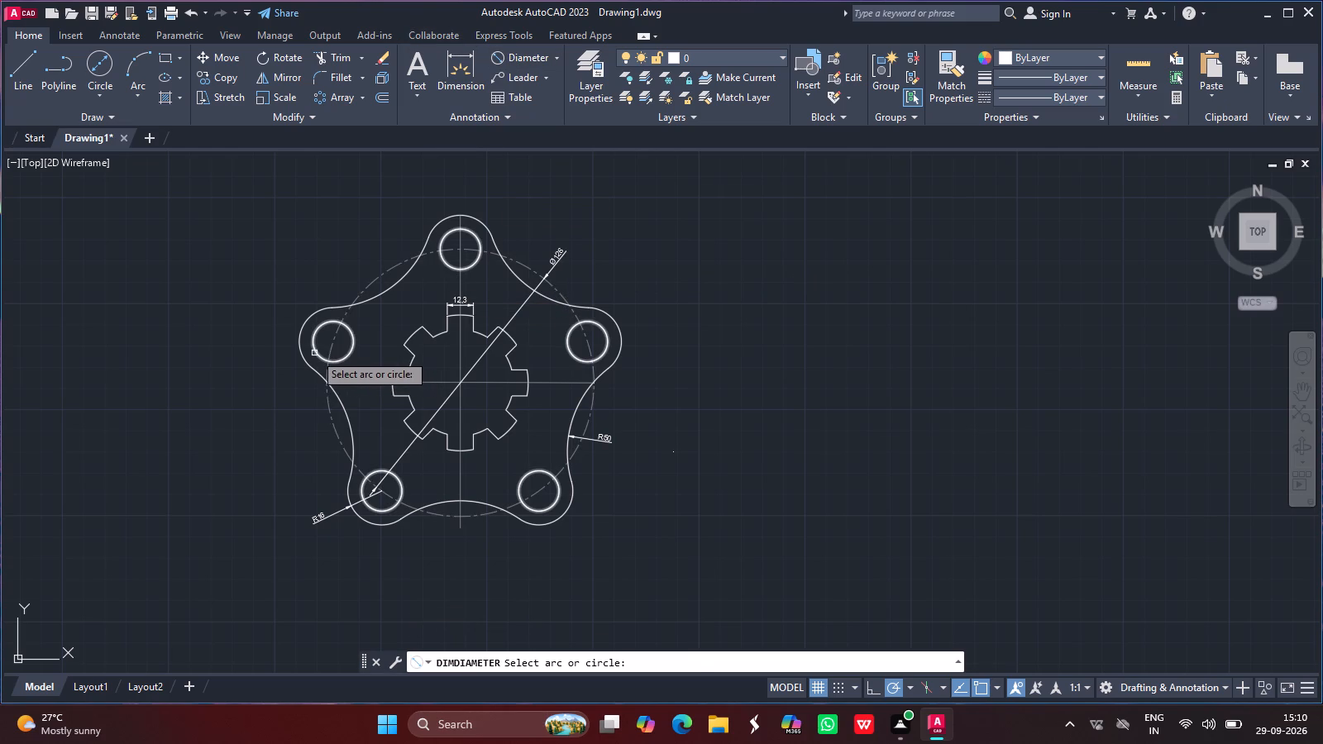
pyautogui.moveTo(314, 353); pyautogui.dragTo(283, 361)
pyautogui.click(283, 361)
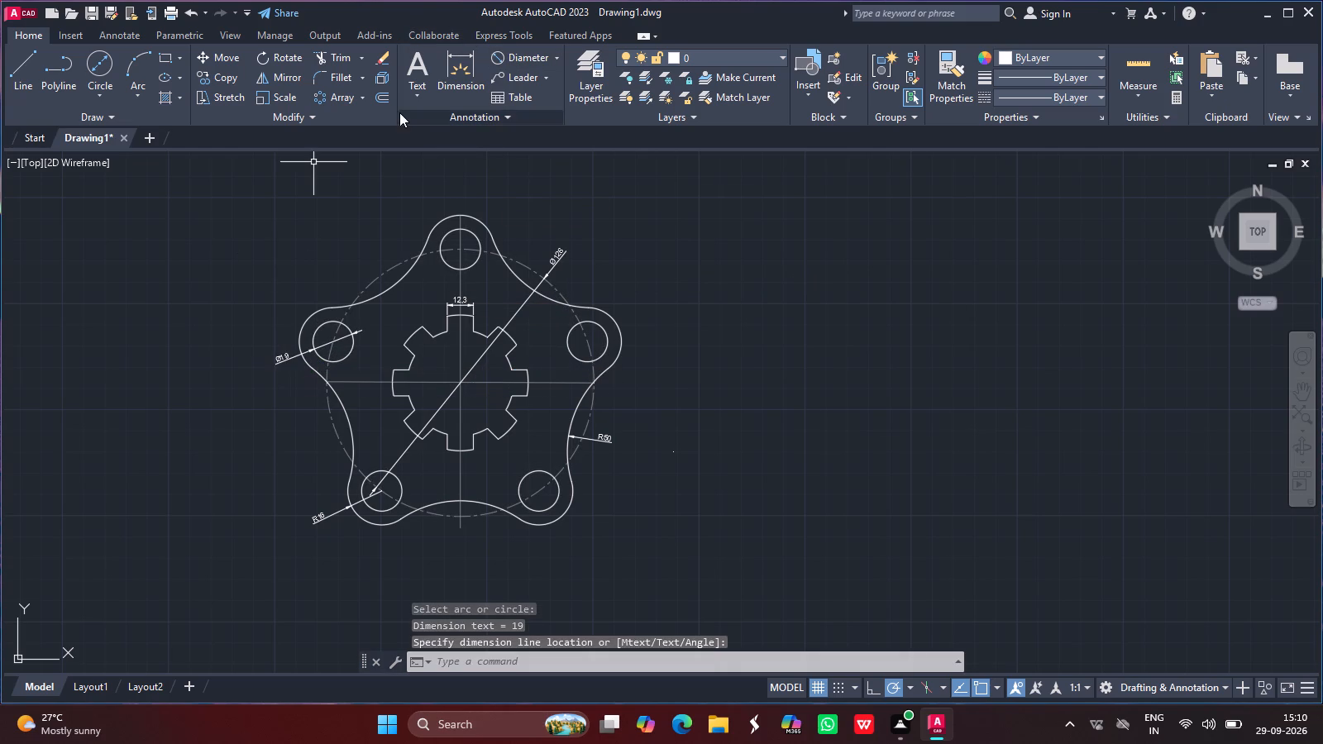
# Add diameter dimensions to the outer and inner arcs of the central cutout, with text outside the flange outline.
pyautogui.click(511, 52)
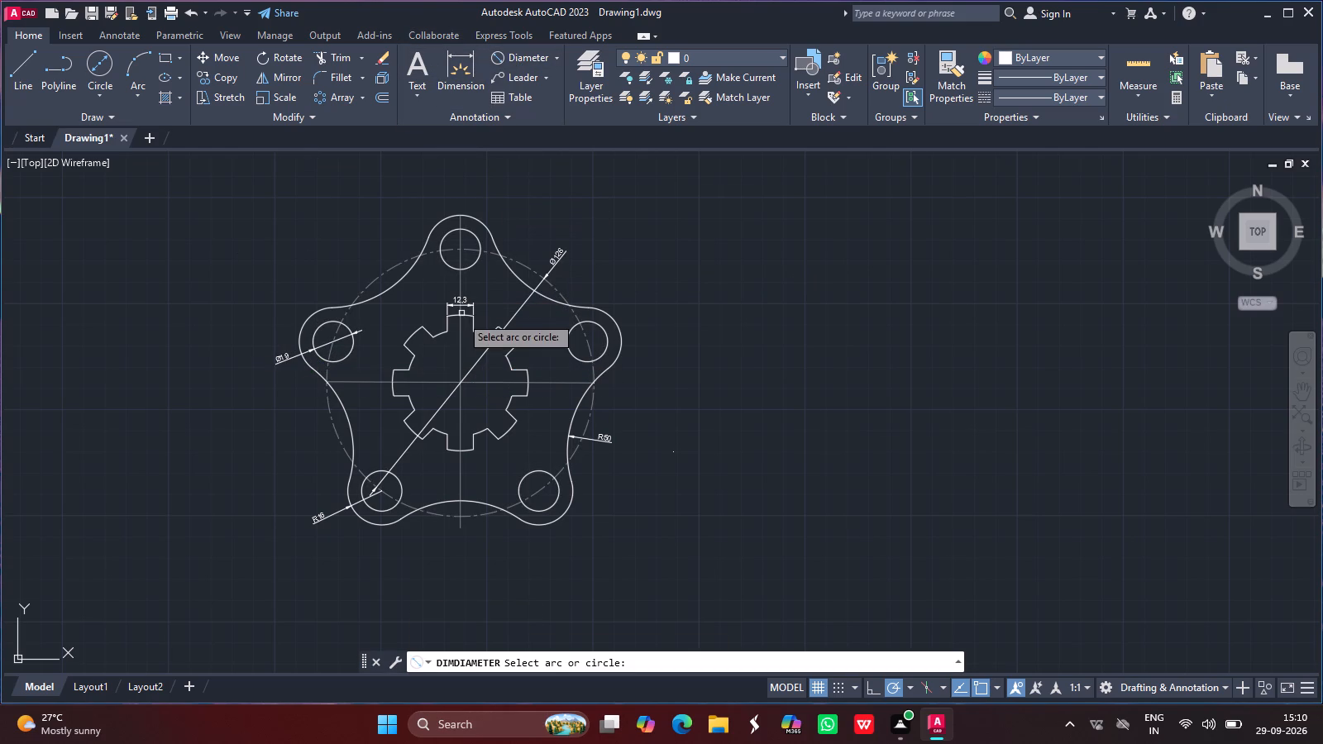
pyautogui.moveTo(411, 333); pyautogui.dragTo(355, 256)
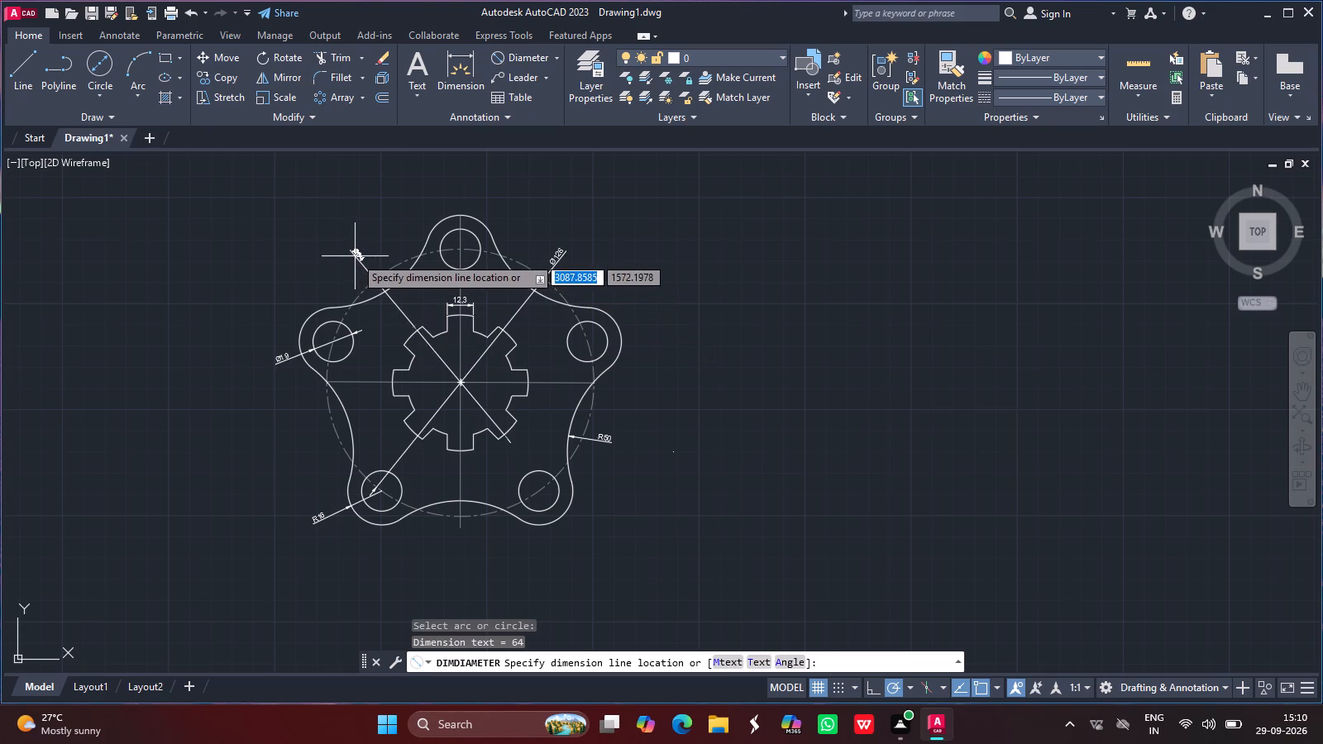
pyautogui.moveTo(355, 256); pyautogui.dragTo(525, 52)
pyautogui.click(525, 52)
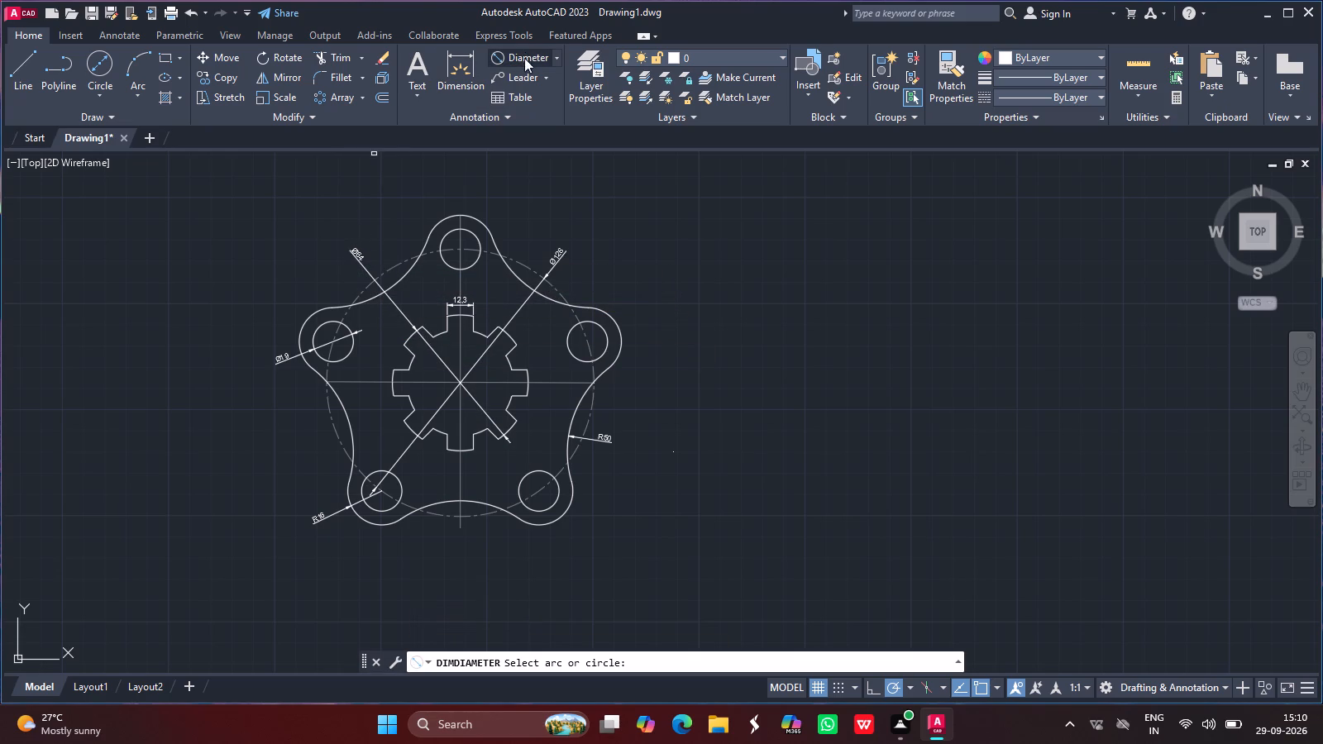
pyautogui.moveTo(413, 405); pyautogui.dragTo(312, 442)
pyautogui.click(312, 442)
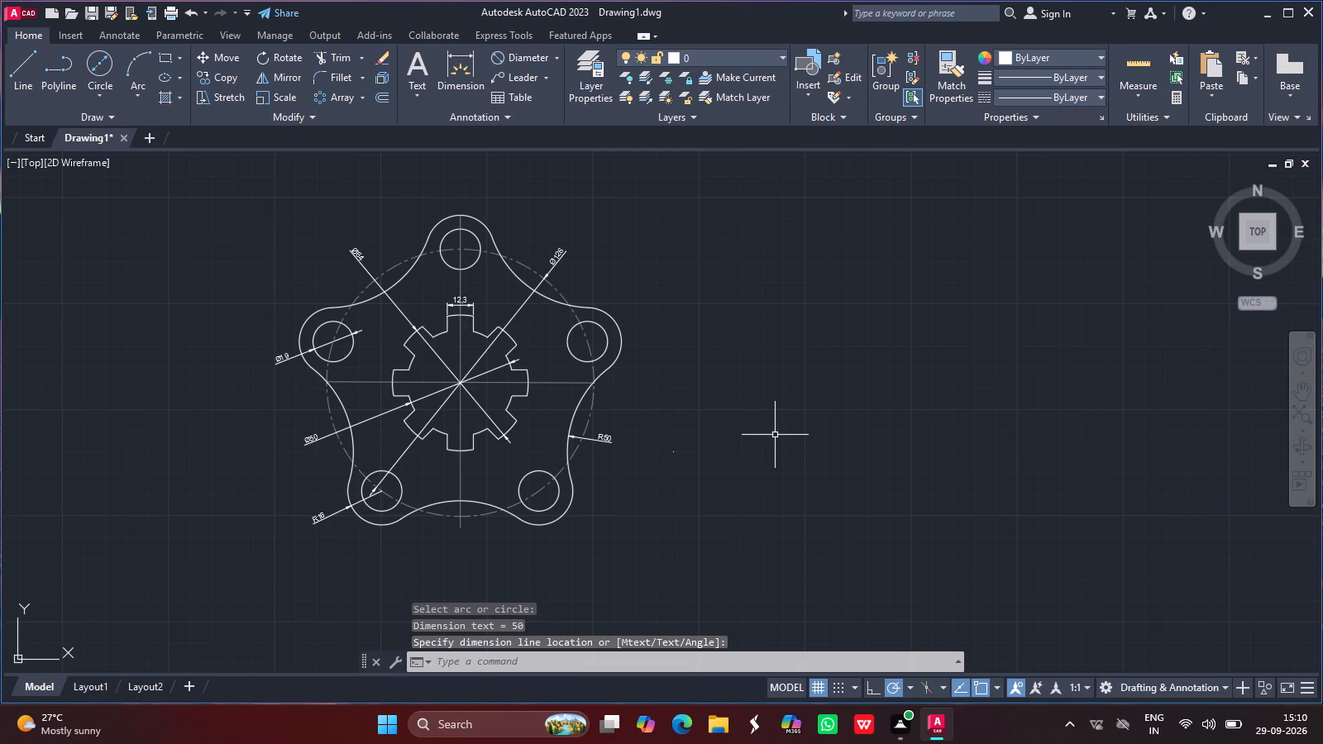
# Save the drawing as P108.dwg in the Fuji folder within Documents.
pyautogui.hotkey('ctrl', 's')
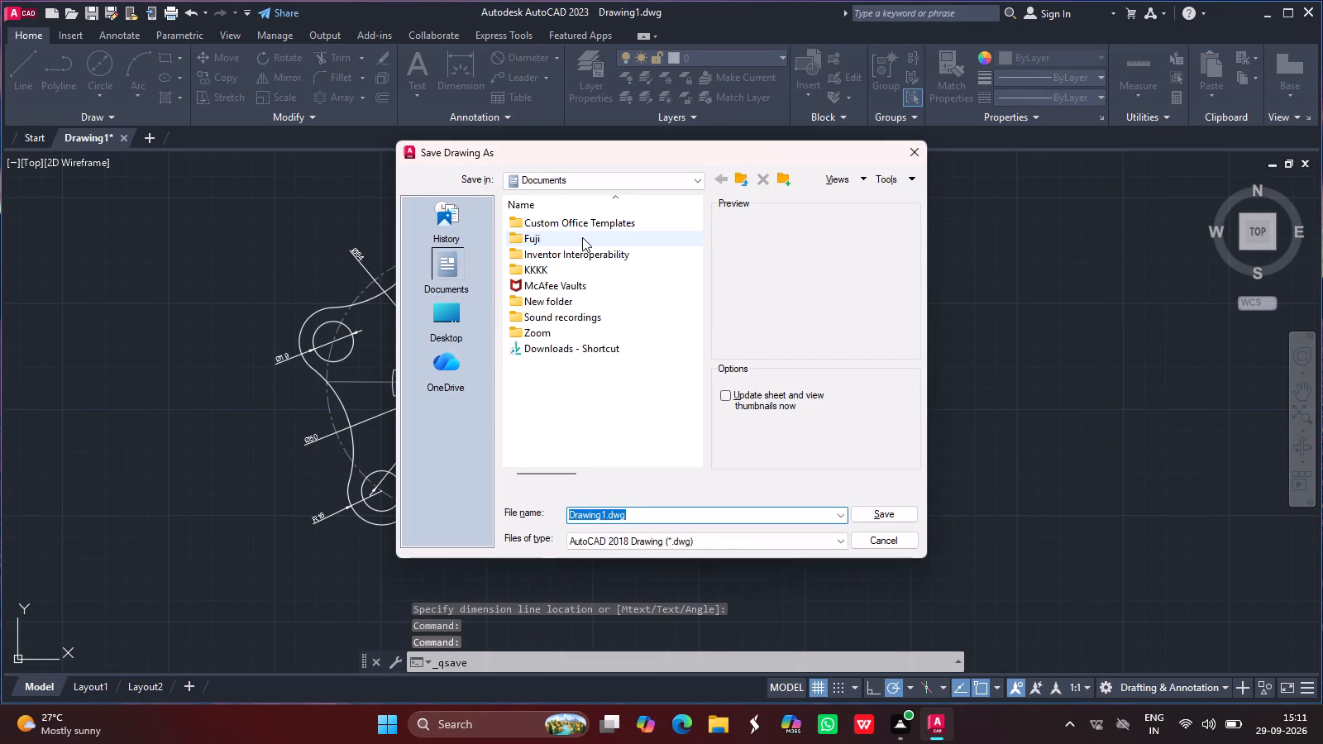
pyautogui.doubleClick(582, 237)
pyautogui.scroll(-20, 567, 360)
pyautogui.scroll(-20, 567, 360)
pyautogui.scroll(-20, 567, 360)
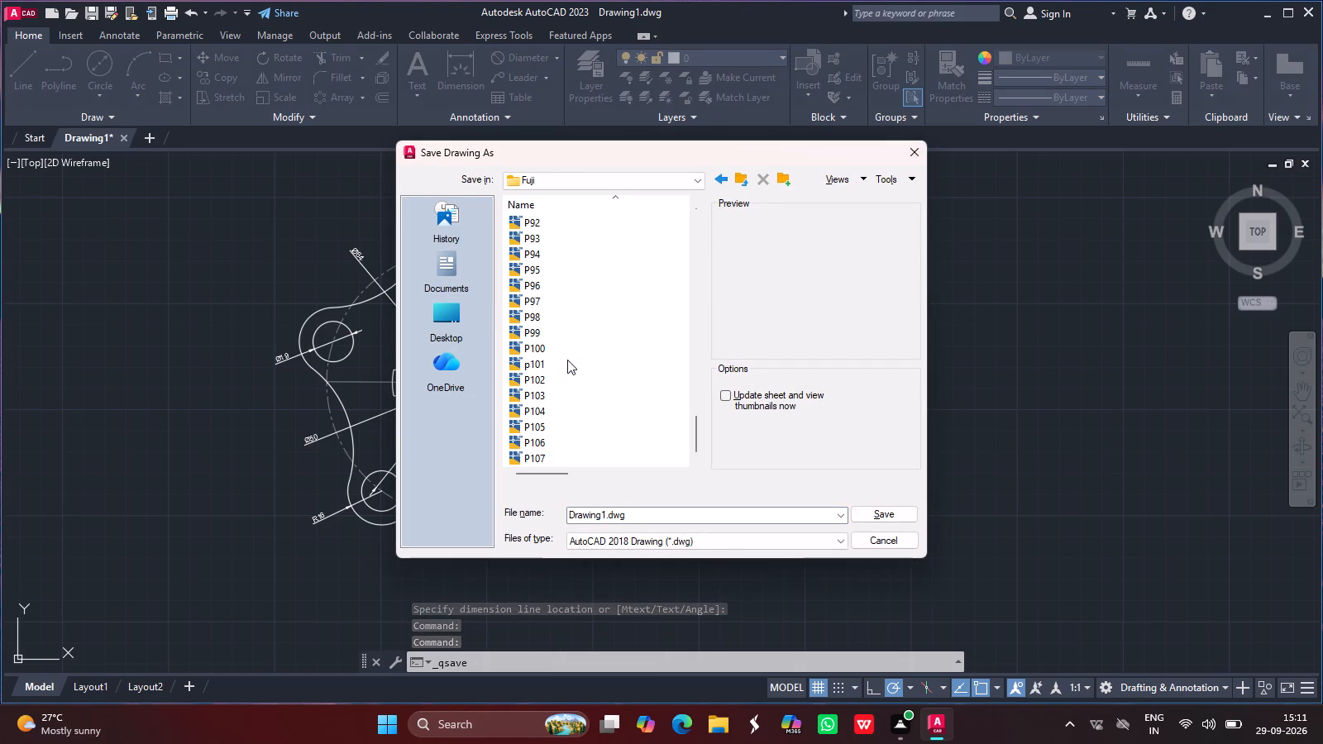
pyautogui.scroll(-11, 567, 360)
pyautogui.scroll(3, 567, 360)
pyautogui.scroll(-20, 567, 360)
pyautogui.scroll(-20, 567, 360)
pyautogui.scroll(-20, 567, 360)
pyautogui.hscroll(-1, 567, 360)
pyautogui.scroll(-1, 567, 360)
pyautogui.hscroll(-1, 567, 360)
pyautogui.scroll(-1, 567, 360)
pyautogui.hscroll(-1, 567, 360)
pyautogui.scroll(-1, 567, 360)
pyautogui.hscroll(-1, 567, 360)
pyautogui.scroll(-1, 567, 360)
pyautogui.hscroll(-1, 567, 360)
pyautogui.scroll(-1, 567, 360)
pyautogui.hscroll(-1, 567, 360)
pyautogui.scroll(-1, 567, 360)
pyautogui.hscroll(-1, 567, 360)
pyautogui.scroll(-1, 567, 360)
pyautogui.hscroll(-1, 567, 360)
pyautogui.scroll(-1, 567, 360)
pyautogui.hscroll(-1, 567, 360)
pyautogui.scroll(-1, 567, 360)
pyautogui.hscroll(-1, 567, 360)
pyautogui.scroll(-1, 567, 360)
pyautogui.hscroll(-1, 567, 360)
pyautogui.scroll(-1, 567, 360)
pyautogui.hscroll(-1, 567, 360)
pyautogui.scroll(-1, 567, 360)
pyautogui.scroll(2, 567, 360)
pyautogui.scroll(-1, 567, 360)
pyautogui.hscroll(-1, 567, 360)
pyautogui.scroll(-1, 567, 360)
pyautogui.hscroll(-1, 567, 360)
pyautogui.scroll(-1, 567, 360)
pyautogui.hscroll(-1, 567, 360)
pyautogui.scroll(-1, 567, 360)
pyautogui.hscroll(-1, 567, 360)
pyautogui.scroll(-2, 567, 360)
pyautogui.hscroll(-1, 567, 360)
pyautogui.scroll(-1, 567, 360)
pyautogui.hscroll(-1, 567, 360)
pyautogui.scroll(-1, 567, 360)
pyautogui.hscroll(-1, 567, 360)
pyautogui.scroll(-1, 567, 360)
pyautogui.hscroll(-1, 567, 360)
pyautogui.scroll(-1, 567, 360)
pyautogui.hscroll(-1, 567, 360)
pyautogui.scroll(-20, 623, 356)
pyautogui.scroll(-3, 623, 356)
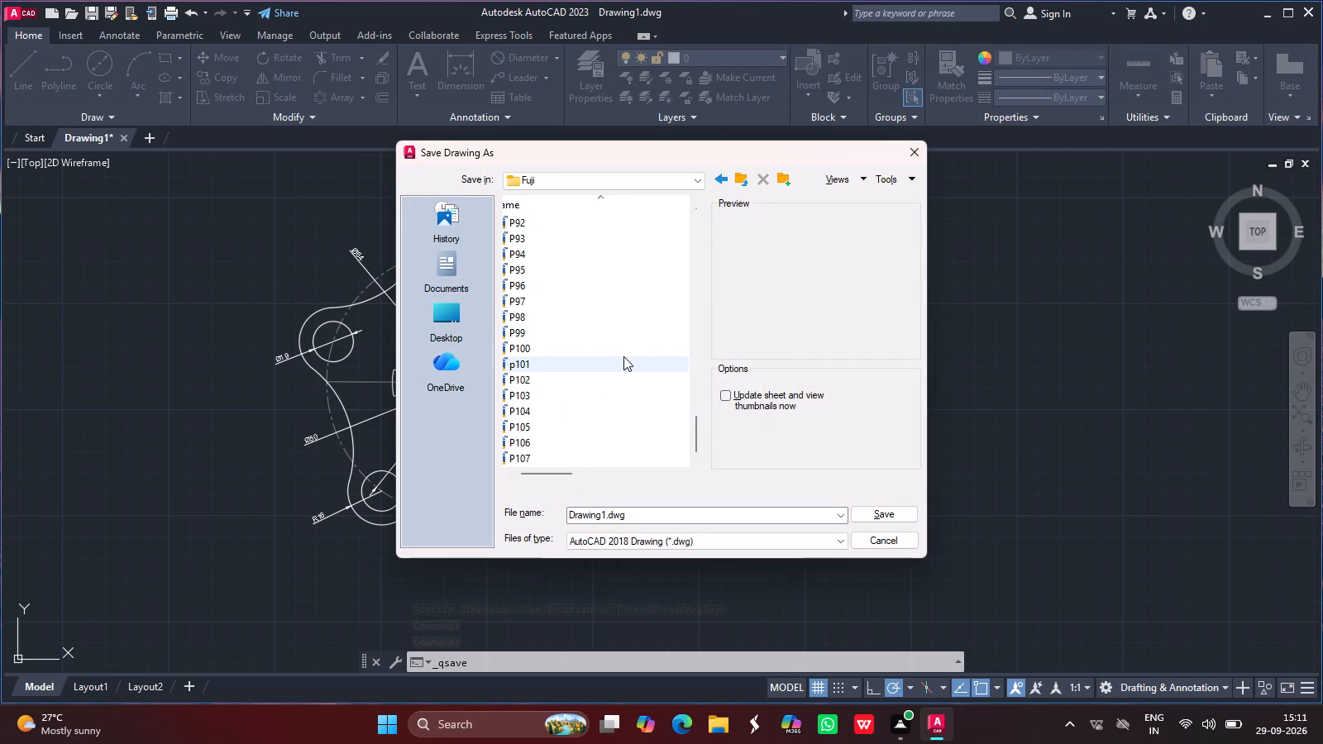
pyautogui.scroll(-20, 623, 356)
pyautogui.scroll(-20, 623, 356)
pyautogui.scroll(-19, 623, 356)
pyautogui.hscroll(-11, 623, 356)
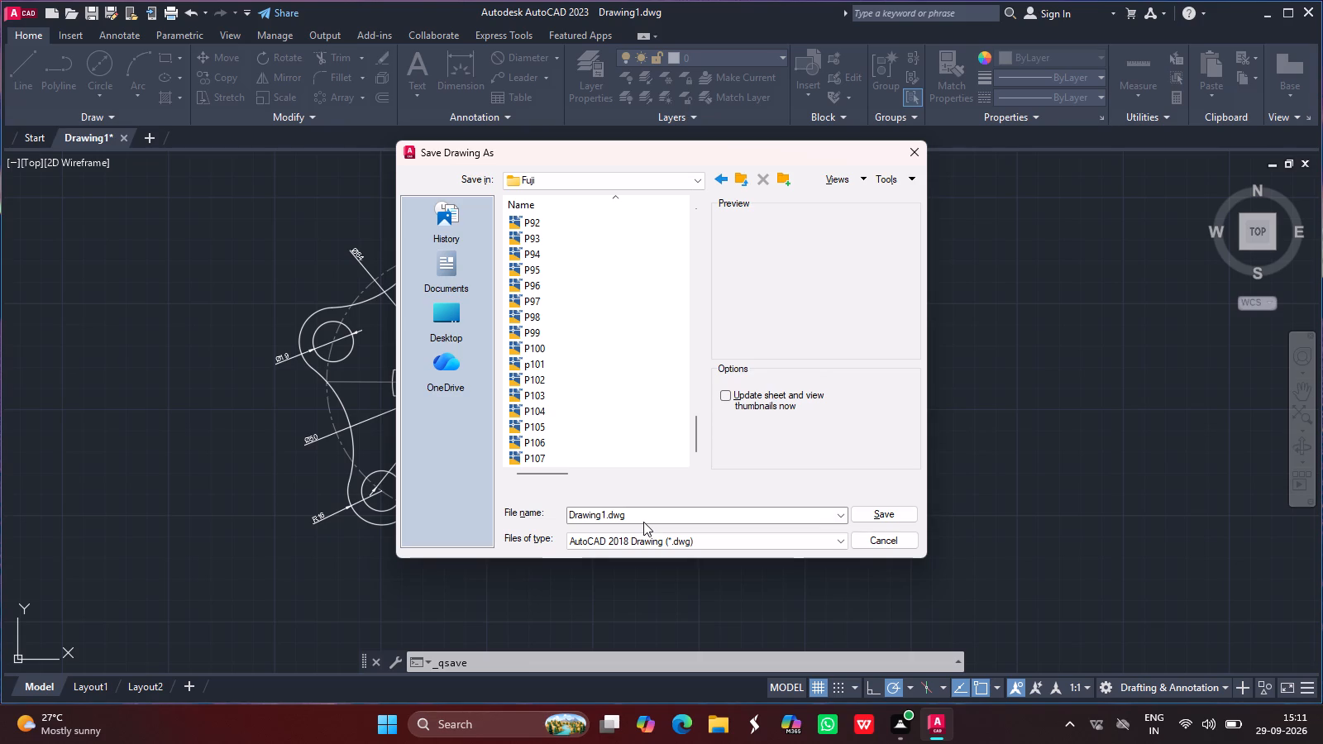
pyautogui.click(643, 522)
pyautogui.press('Right')
pyautogui.press('Left')
pyautogui.press('Left')
pyautogui.press('Left')
pyautogui.press('Left')
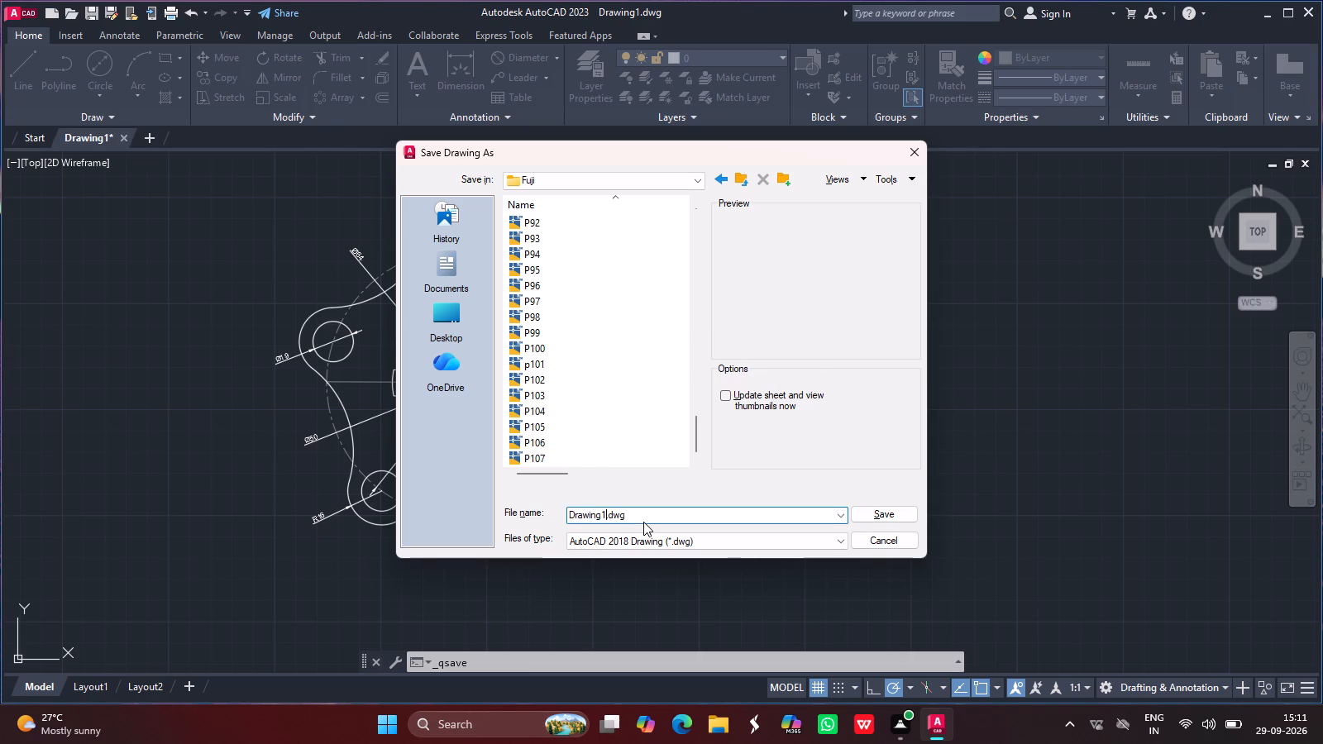
pyautogui.press('BackSpace')
pyautogui.press('BackSpace')
pyautogui.press('BackSpace')
pyautogui.press('BackSpace')
pyautogui.press('BackSpace')
pyautogui.press('BackSpace')
pyautogui.press('BackSpace')
pyautogui.press('BackSpace')
pyautogui.press('BackSpace')
pyautogui.press('BackSpace')
pyautogui.press('BackSpace')
pyautogui.press('BackSpace')
pyautogui.press('BackSpace')
pyautogui.press('BackSpace')
pyautogui.press('BackSpace')
pyautogui.press('BackSpace')
pyautogui.write('P108')
pyautogui.click(891, 512)
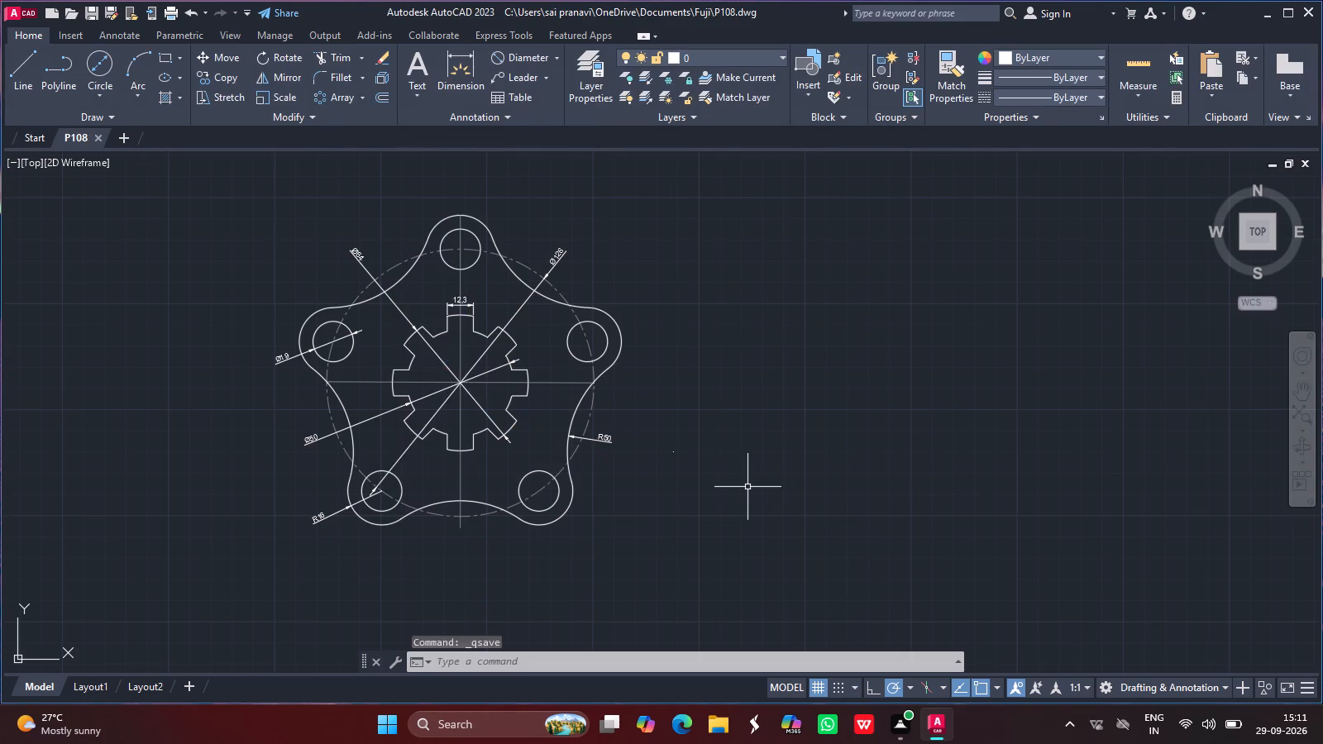
# Set up a plot of the model with the DWG To PDF.pc3 plotter, centred on the sheet in landscape orientation.
pyautogui.hotkey('ctrl', 'p')
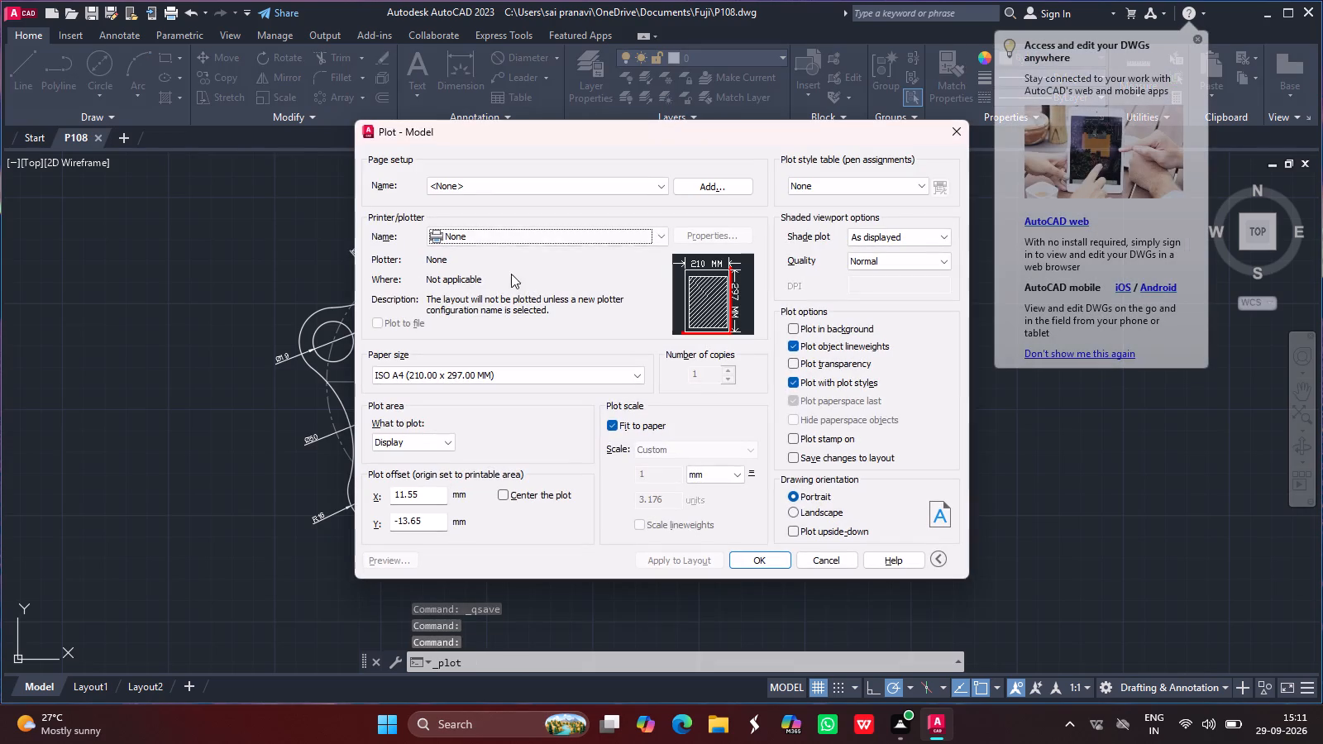
pyautogui.click(513, 235)
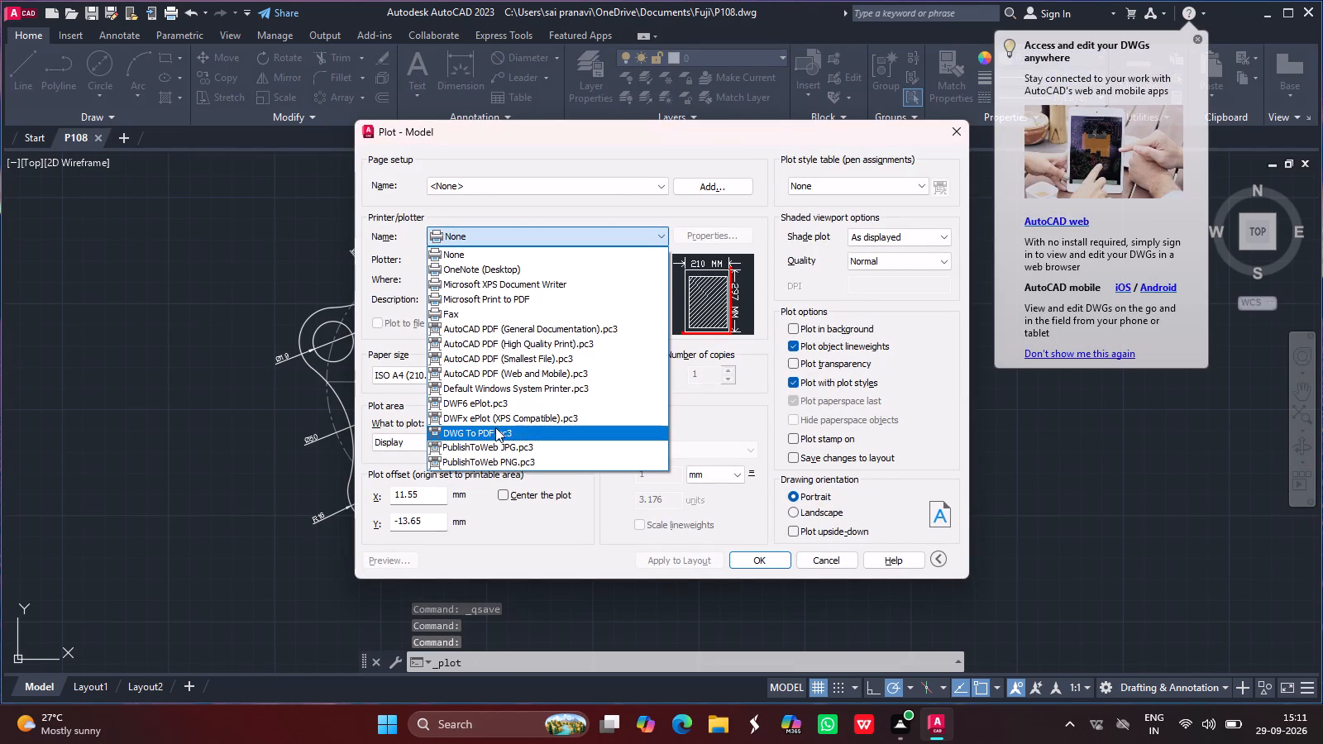
pyautogui.click(495, 427)
pyautogui.click(499, 496)
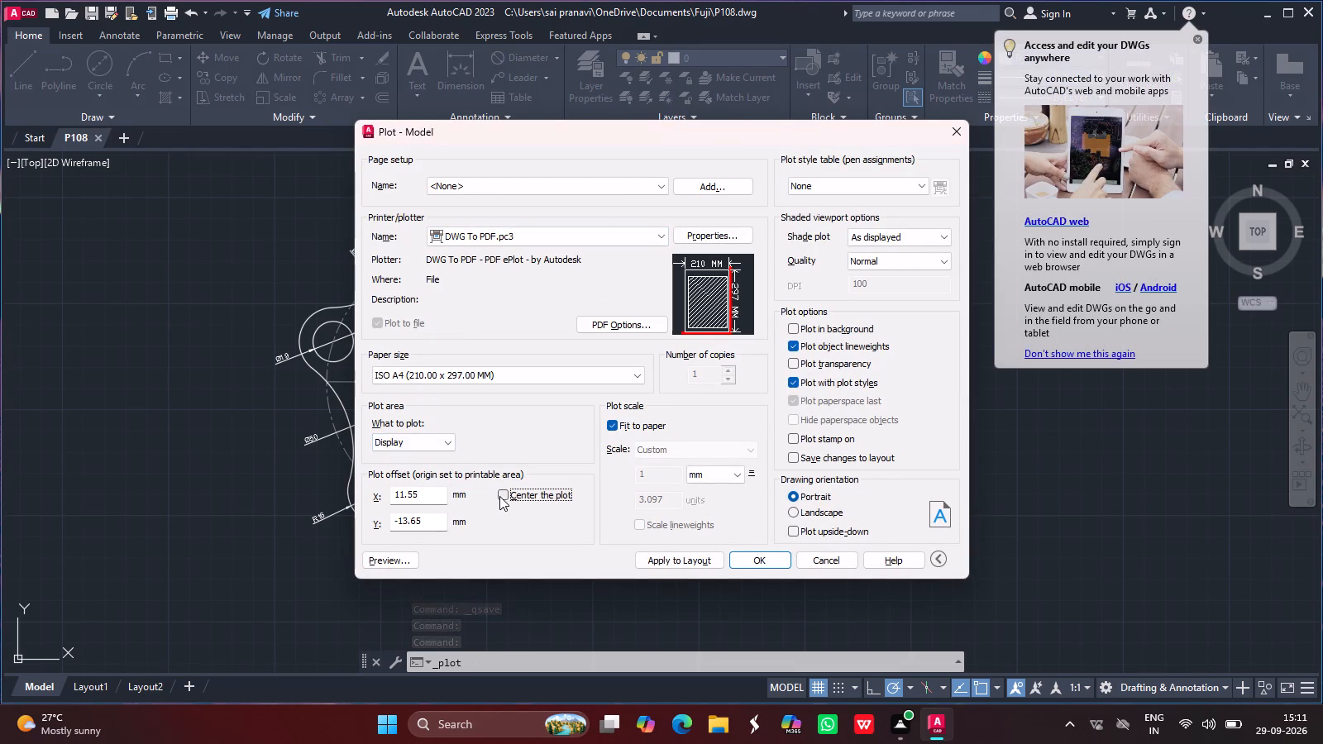
pyautogui.moveTo(797, 522); pyautogui.dragTo(795, 514)
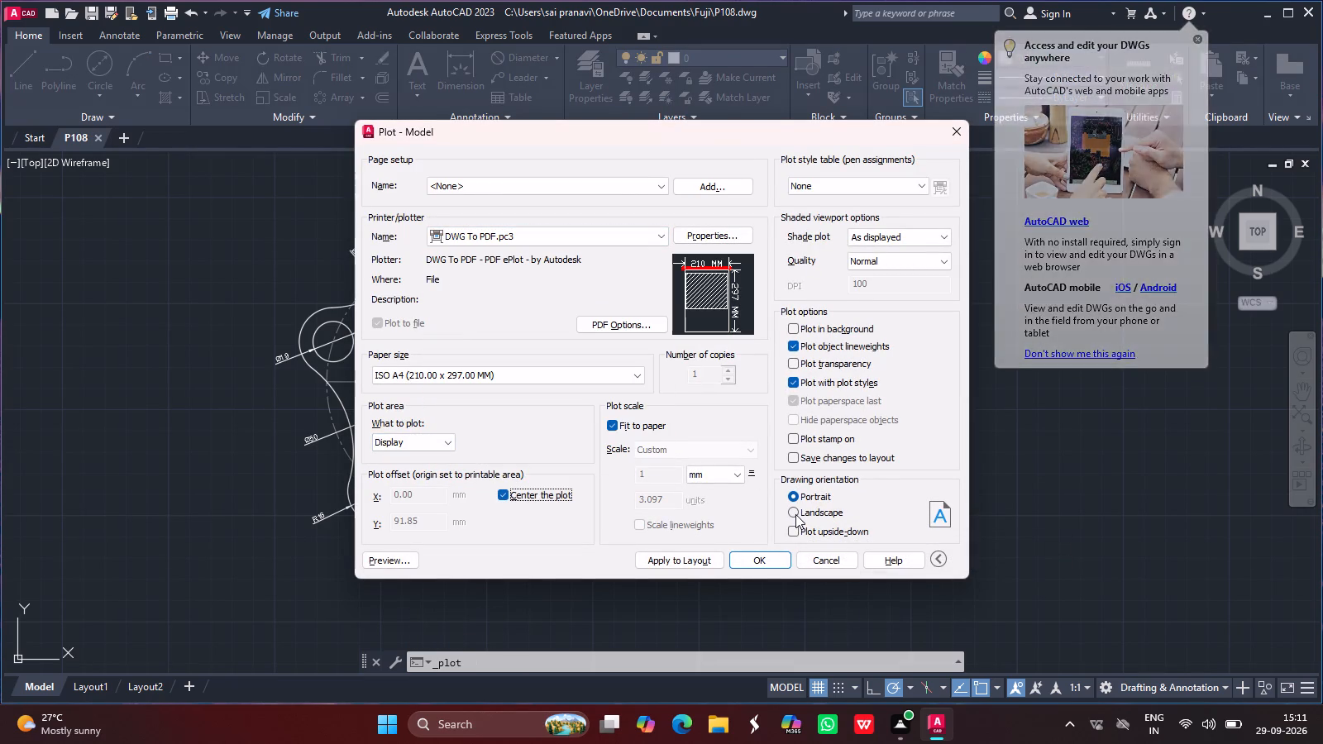
pyautogui.moveTo(795, 514); pyautogui.dragTo(795, 513)
pyautogui.click(795, 513)
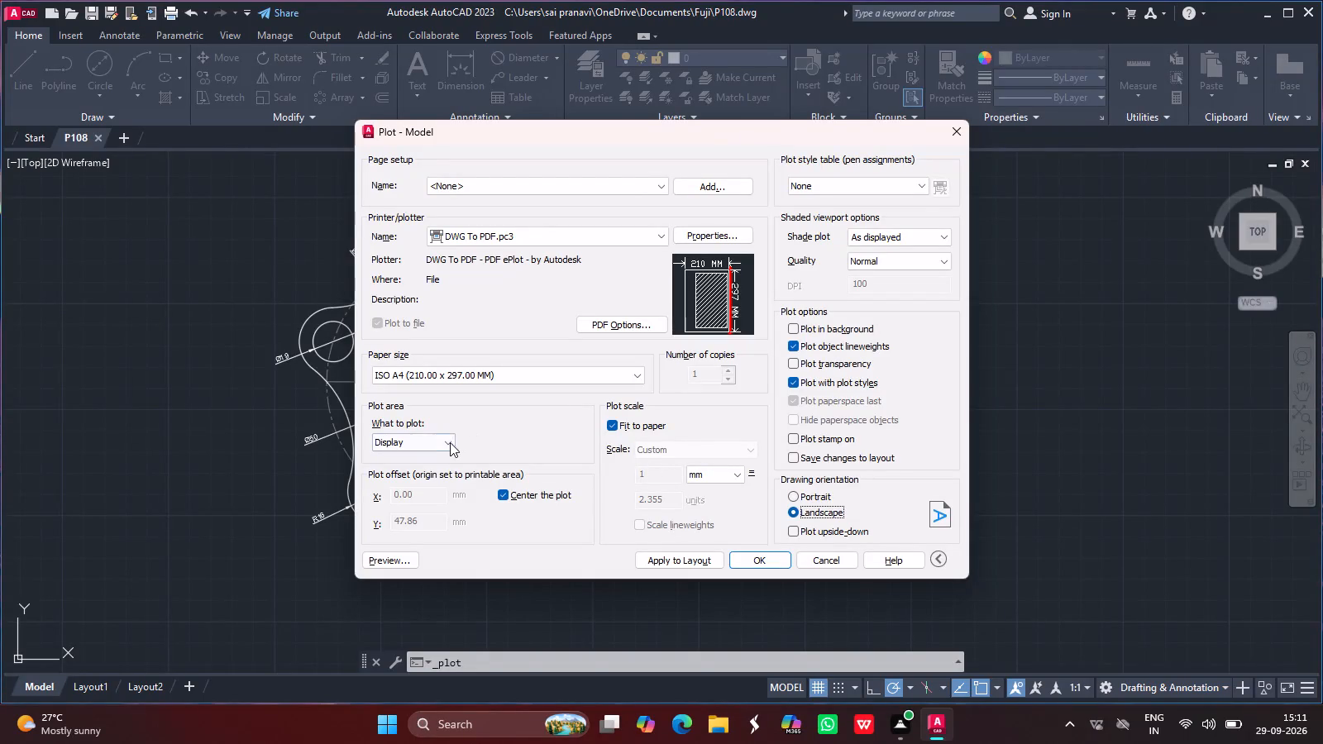
# Define the plot area as a window enclosing the whole dimensioned flange.
pyautogui.moveTo(444, 442); pyautogui.dragTo(406, 489)
pyautogui.click(406, 489)
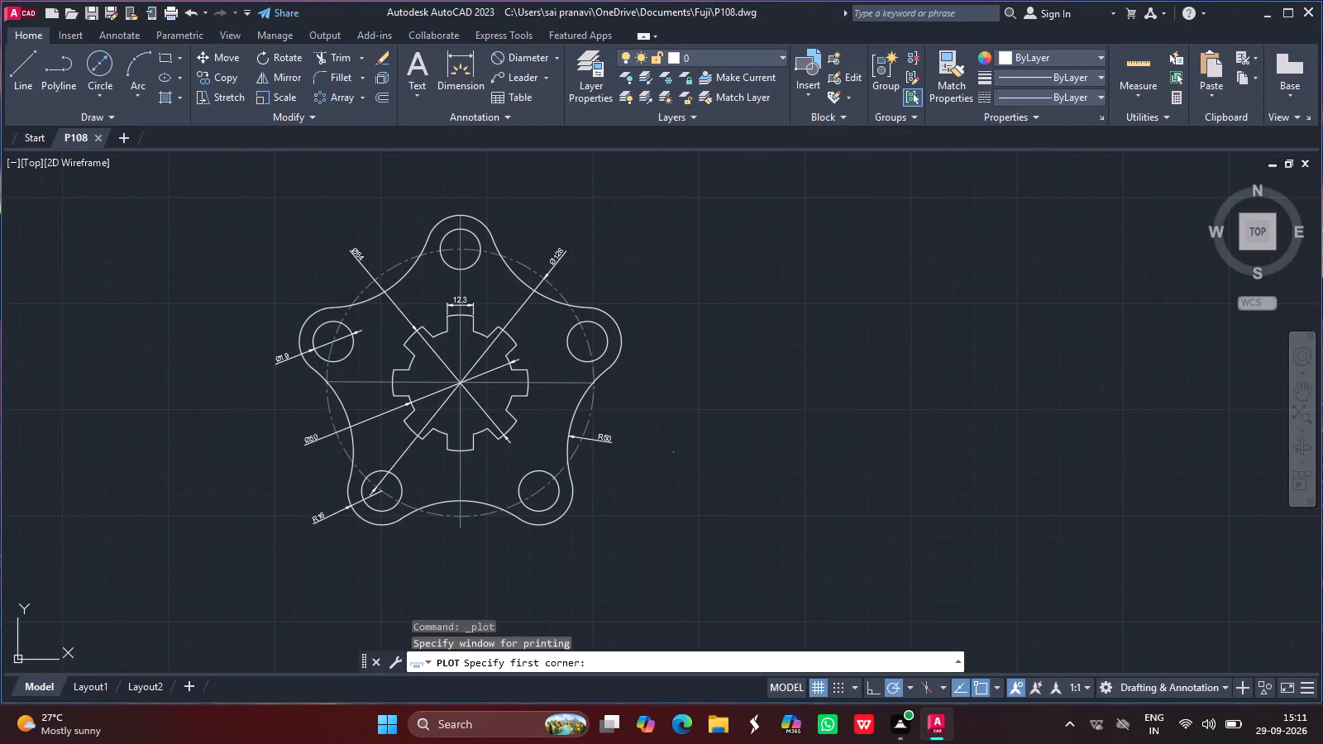
pyautogui.moveTo(246, 205); pyautogui.dragTo(582, 279)
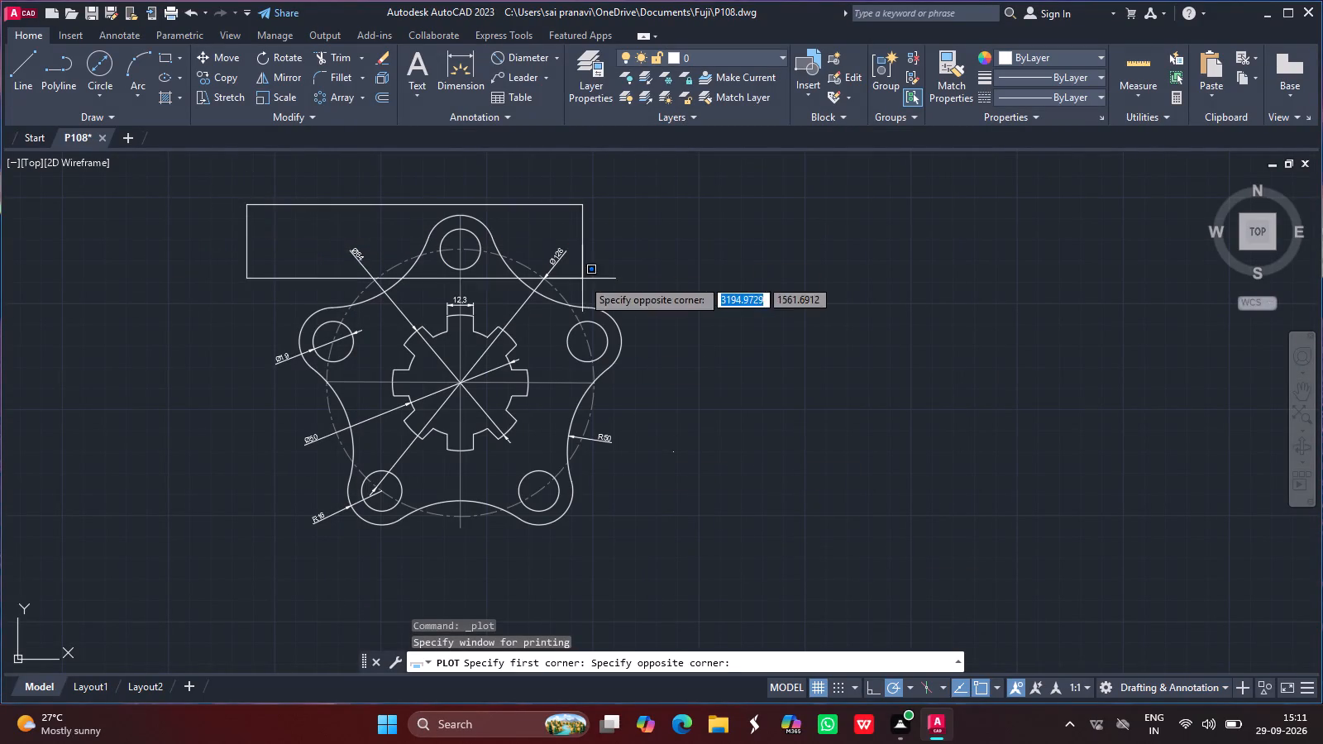
pyautogui.click(685, 559)
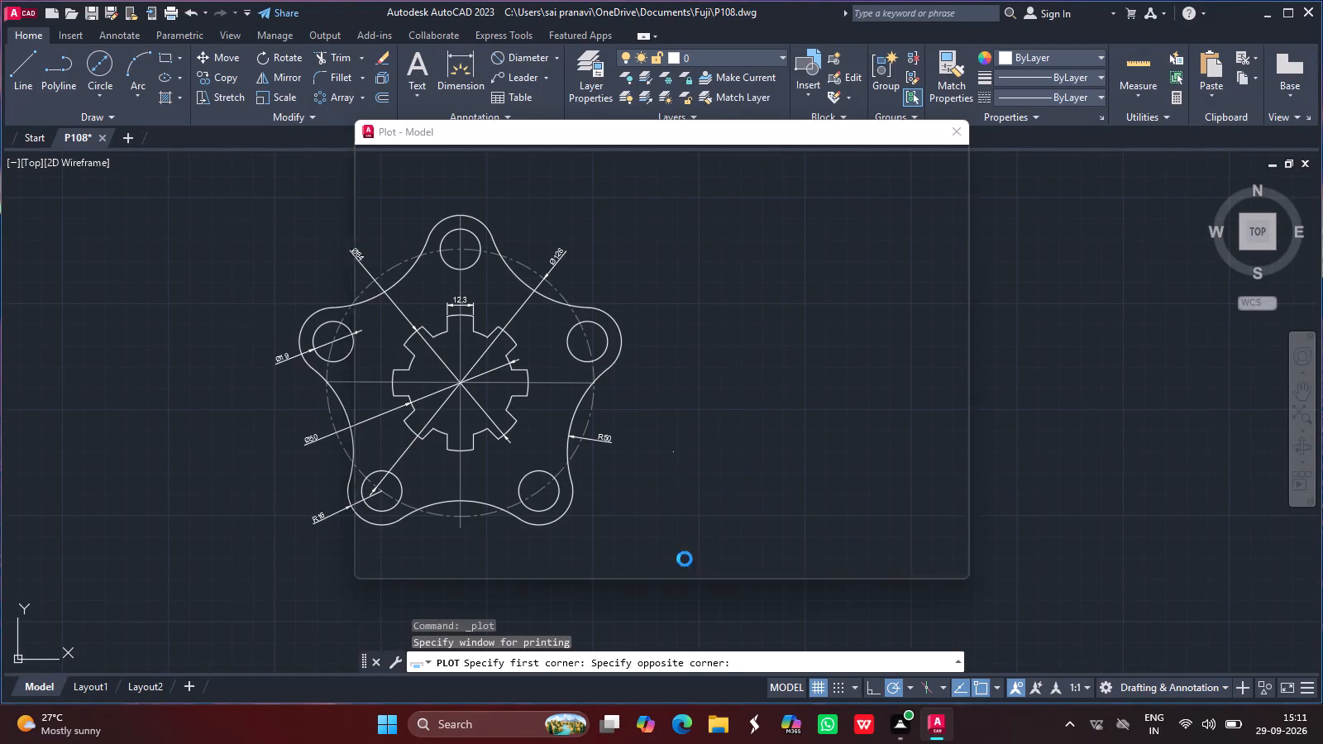
# Plot the drawing to P108-Model.pdf in the Fuji folder within Documents.
pyautogui.click(765, 560)
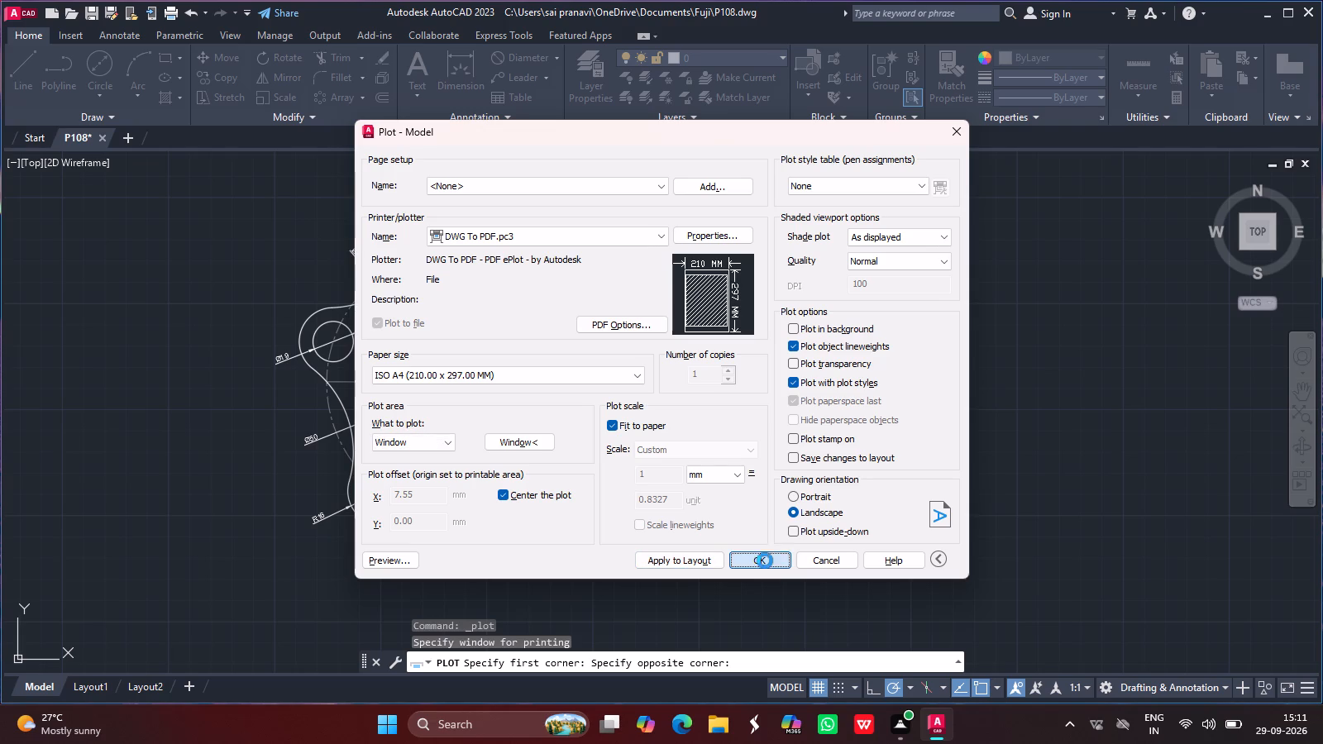
pyautogui.doubleClick(547, 238)
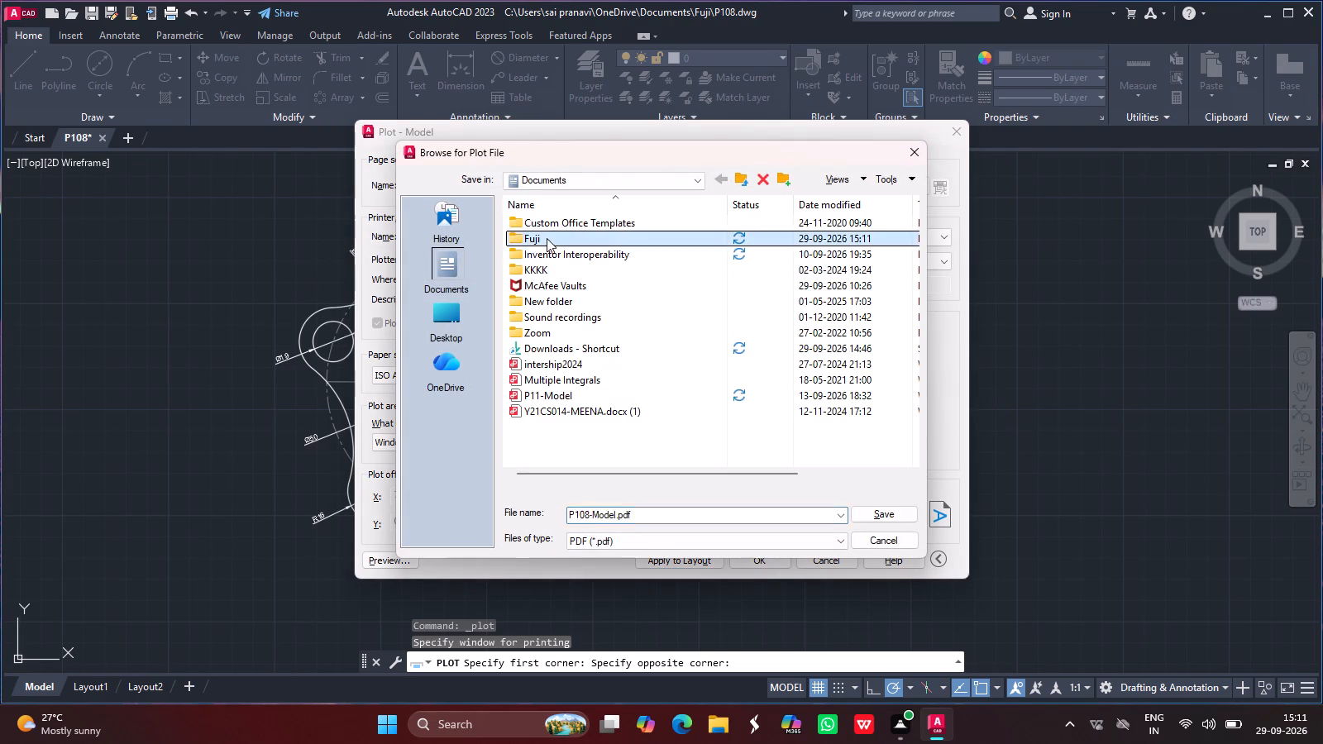
pyautogui.click(873, 512)
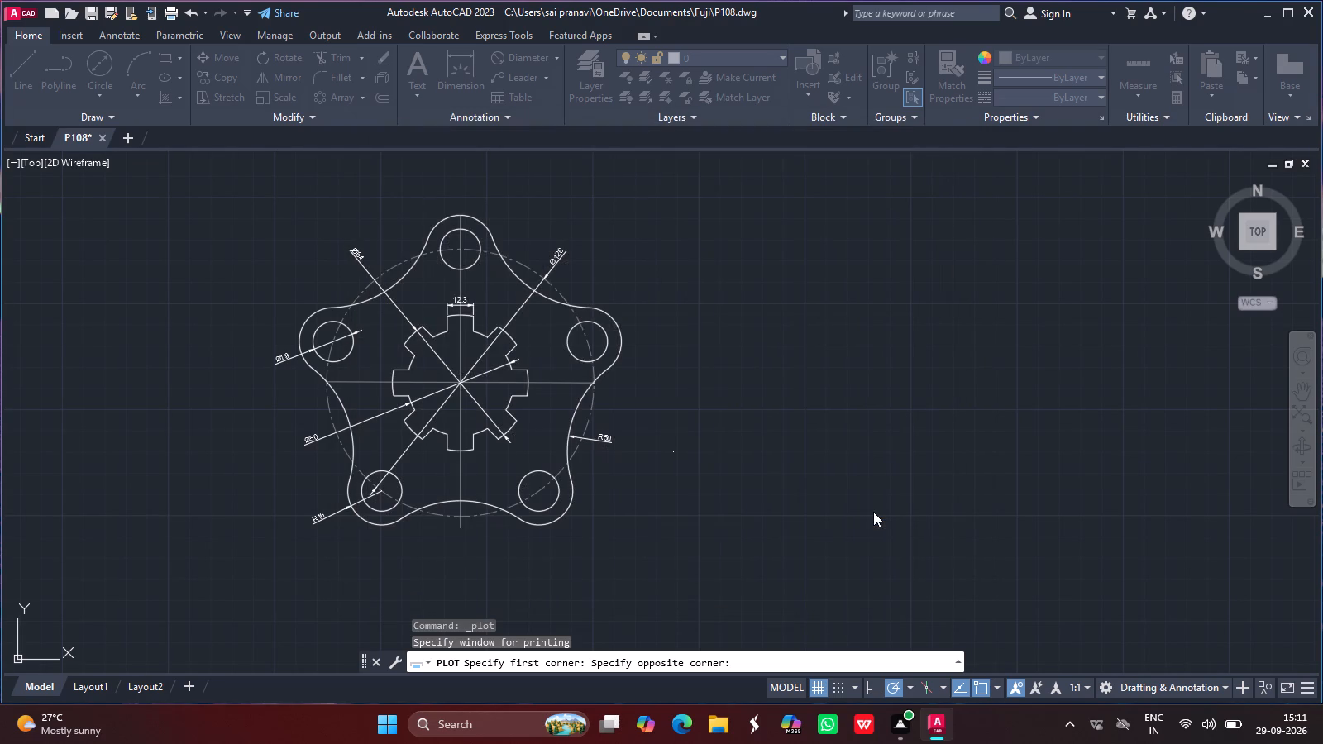
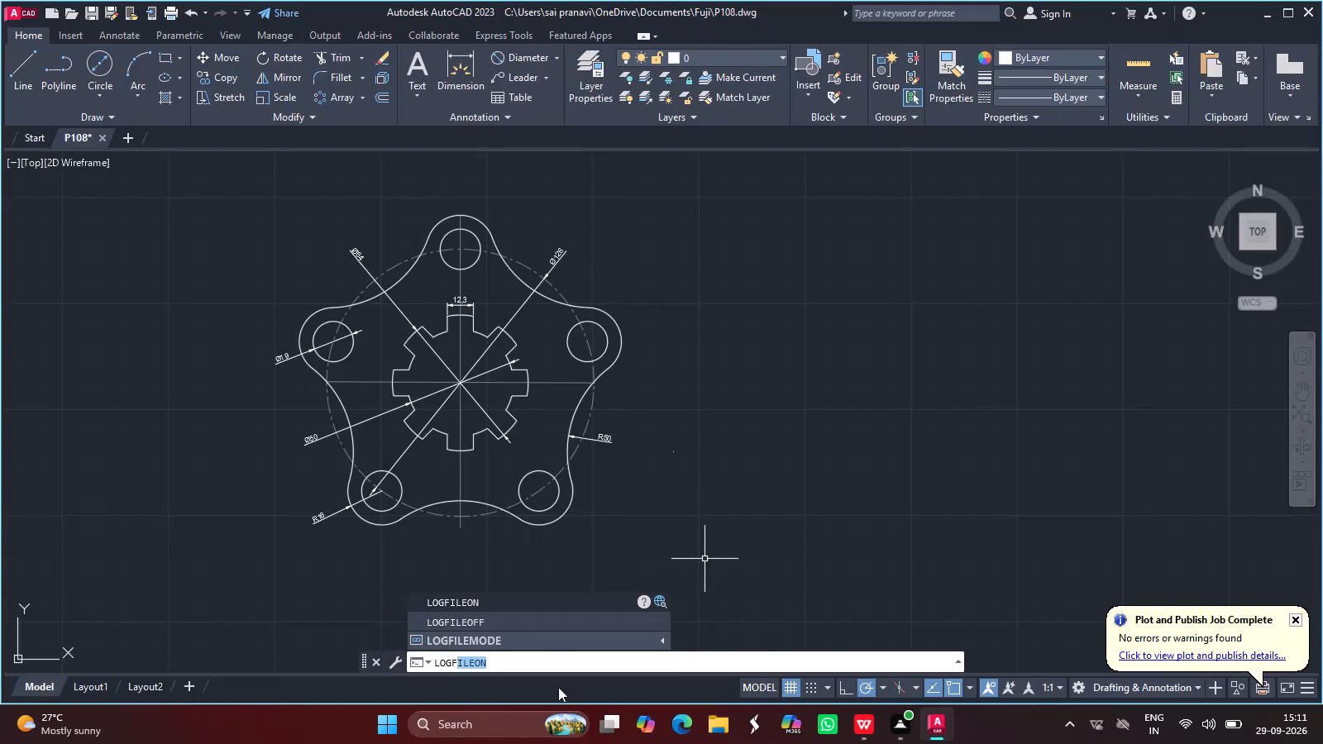
# Turn off the command log file with LOGFILEOFF.
pyautogui.click(518, 619)
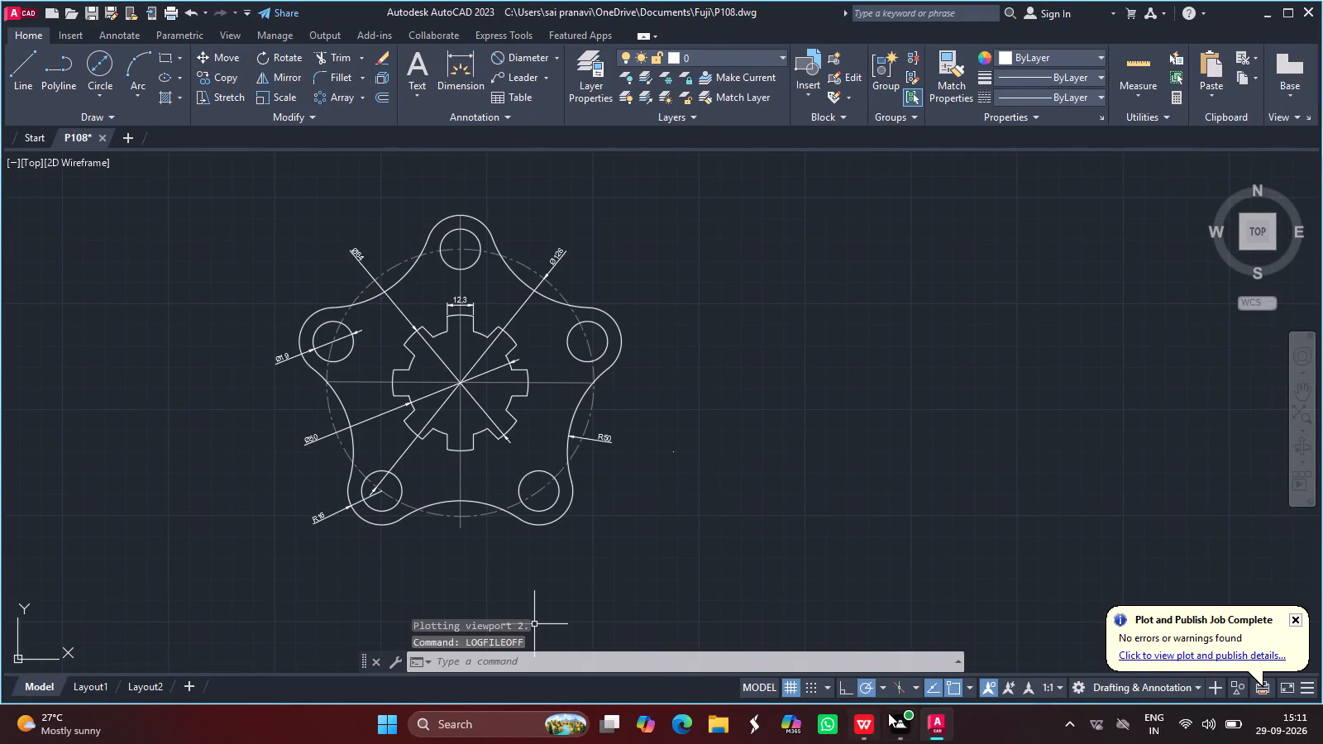